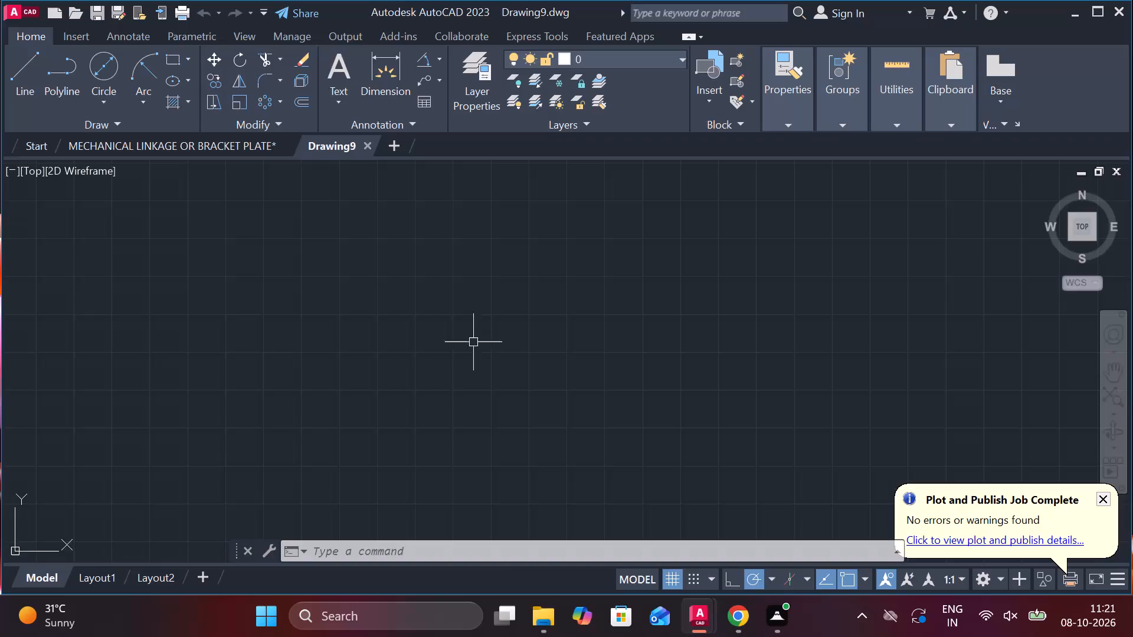
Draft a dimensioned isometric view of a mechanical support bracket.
Turn on command log file recording with LOGFILEON.
{"action": "left_click", "coordinate": [491, 550]}
{"action": "type", "text": "LO"}
{"action": "key", "text": "g"}
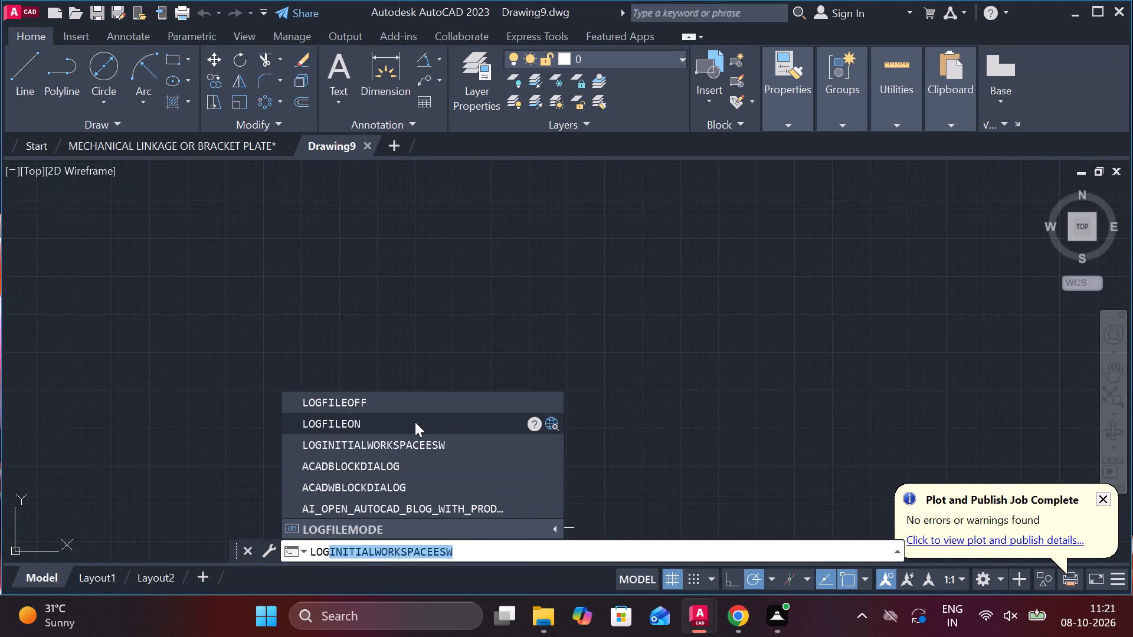
{"action": "left_click", "coordinate": [358, 423]}
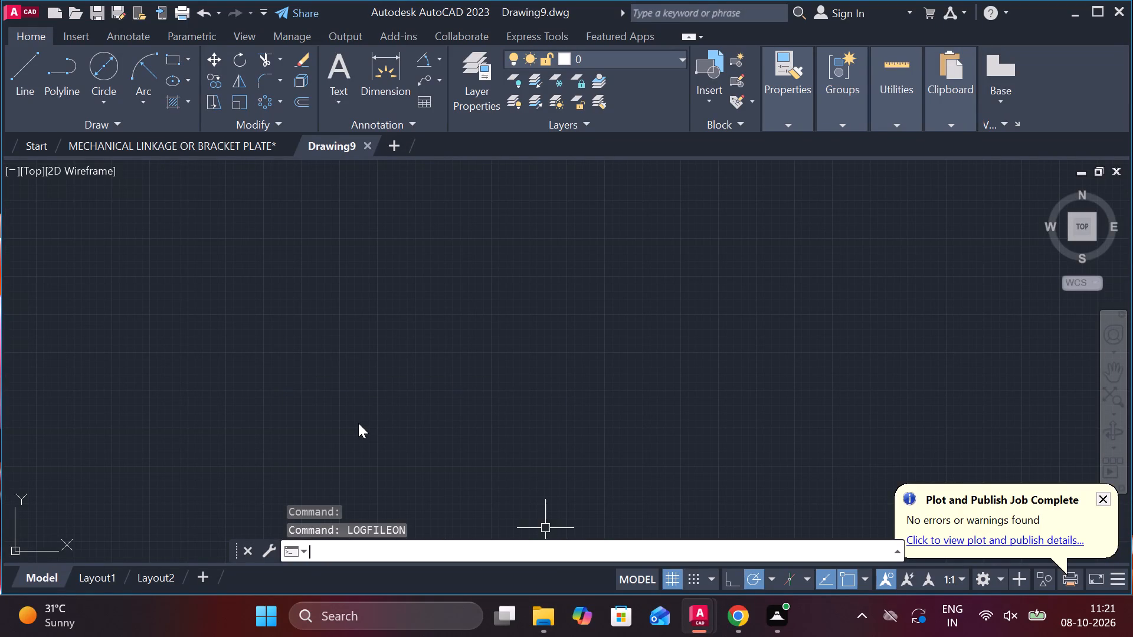
Set the model space limits from 0,0 to 297,210.
{"action": "type", "text": "LIMITS"}
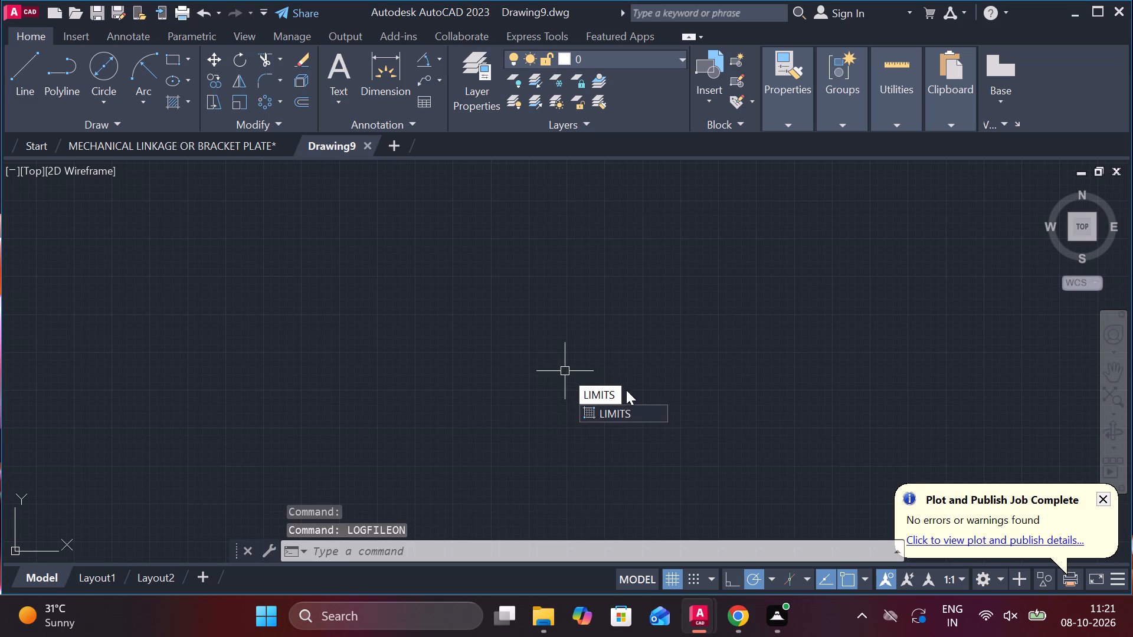
{"action": "left_click", "coordinate": [604, 413]}
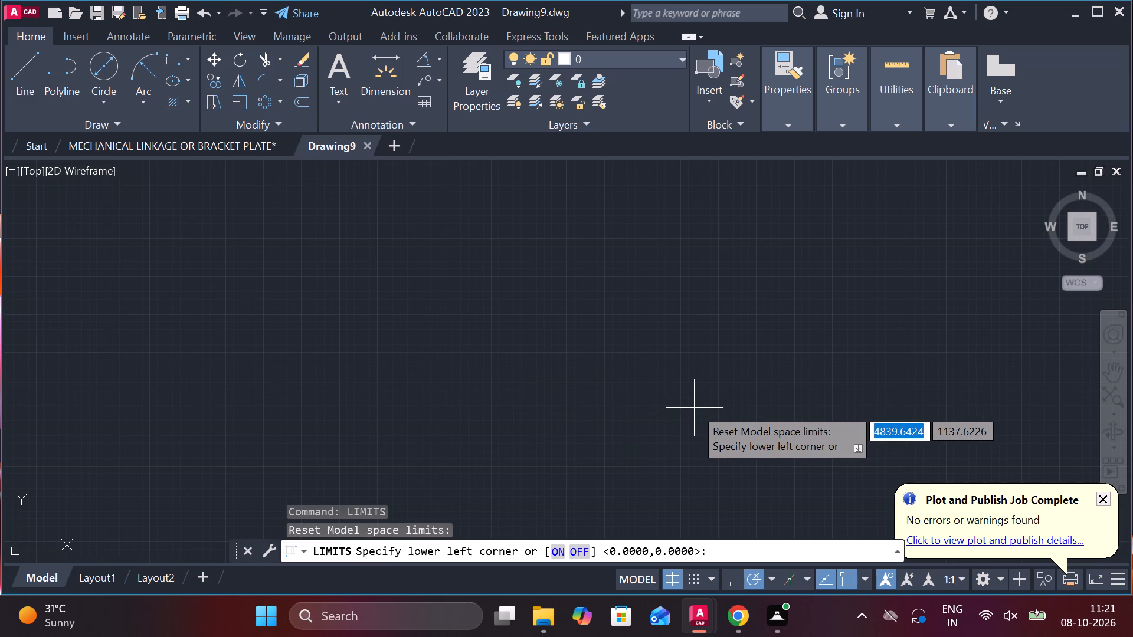
{"action": "type", "text": "0,0"}
{"action": "key", "text": "Return"}
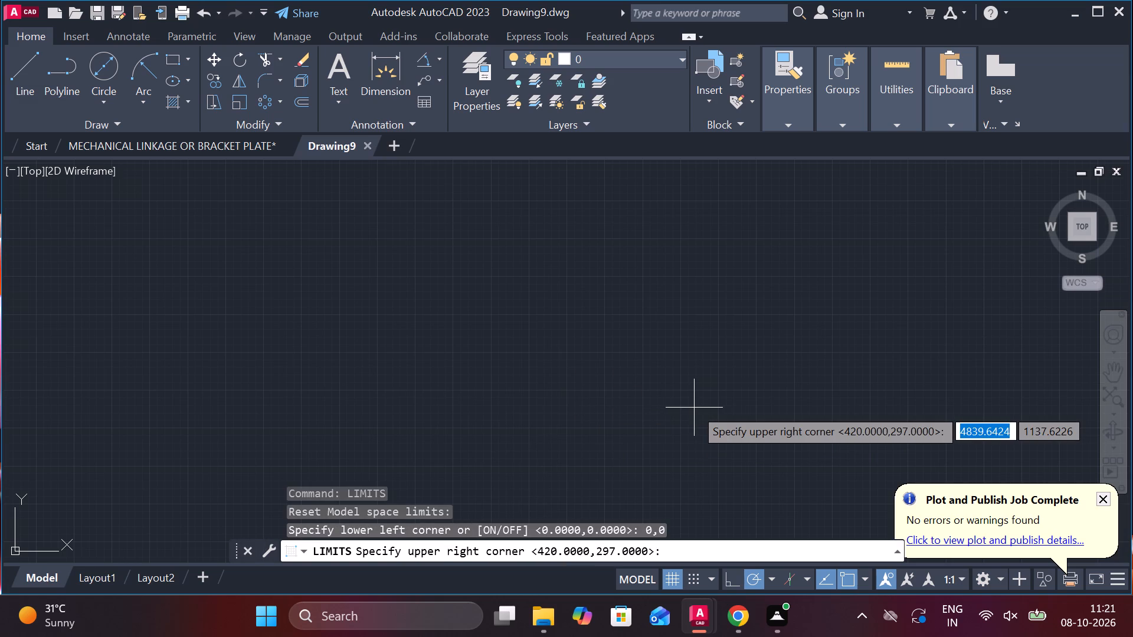
{"action": "type", "text": "29"}
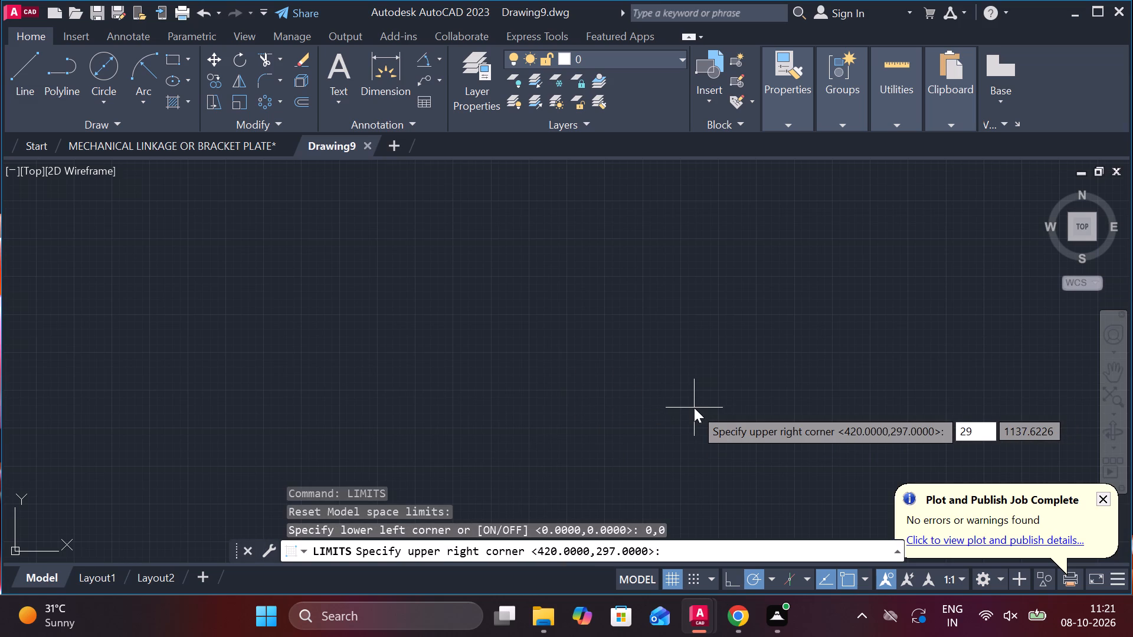
{"action": "type", "text": "7,210"}
{"action": "key", "text": "Return"}
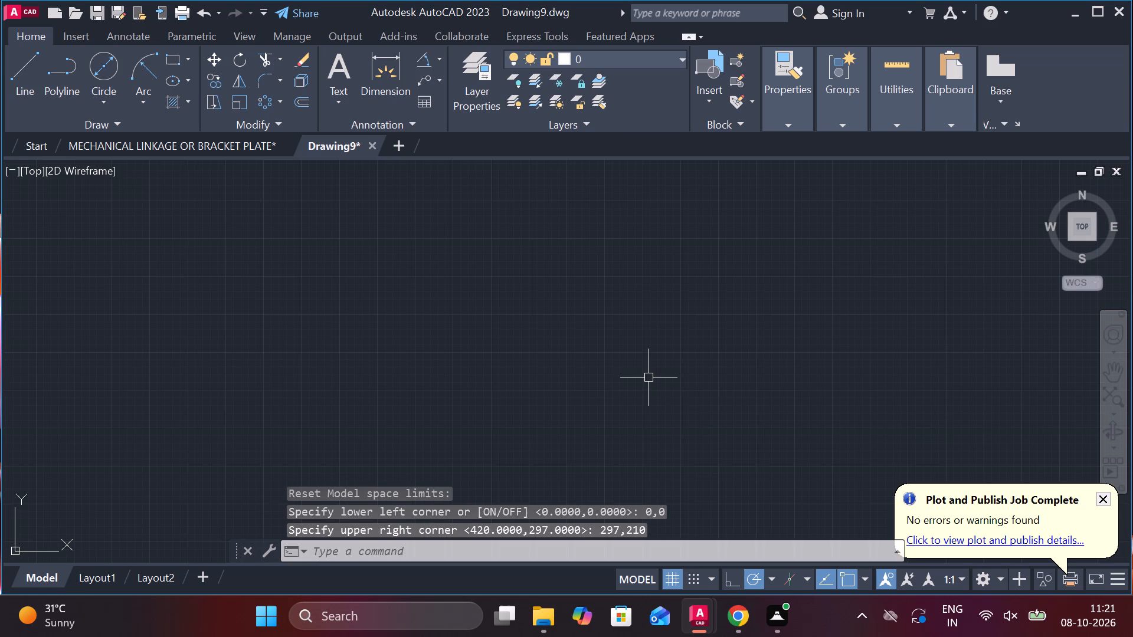
Enable isometric drafting with the right isoplane.
{"action": "key", "text": "z"}
{"action": "key", "text": "Return"}
{"action": "key", "text": "e"}
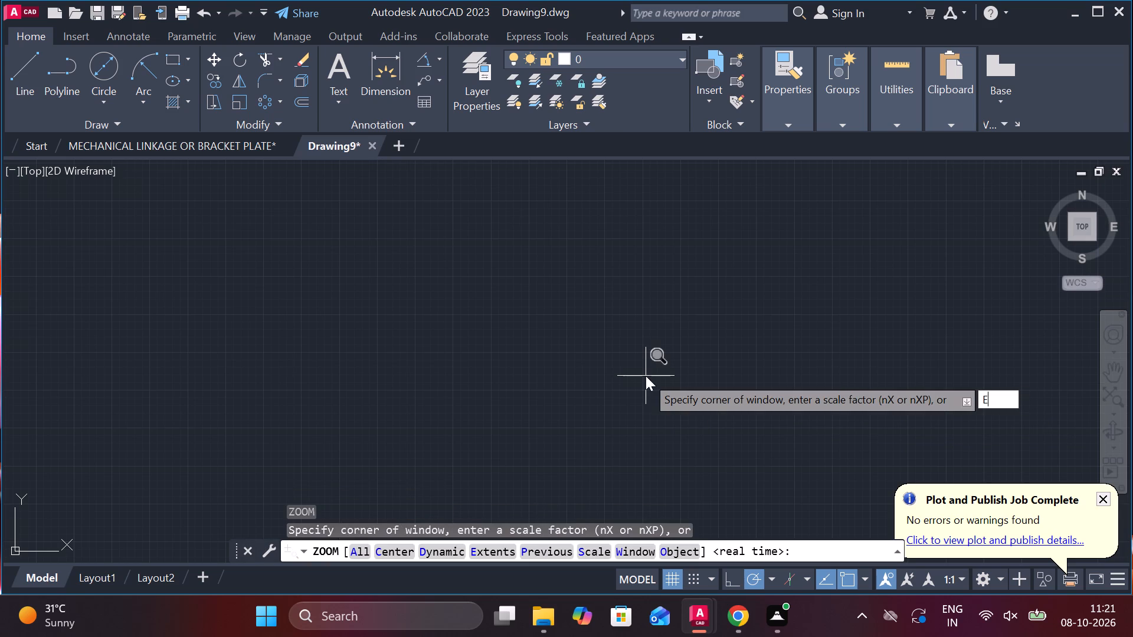
{"action": "key", "text": "Return"}
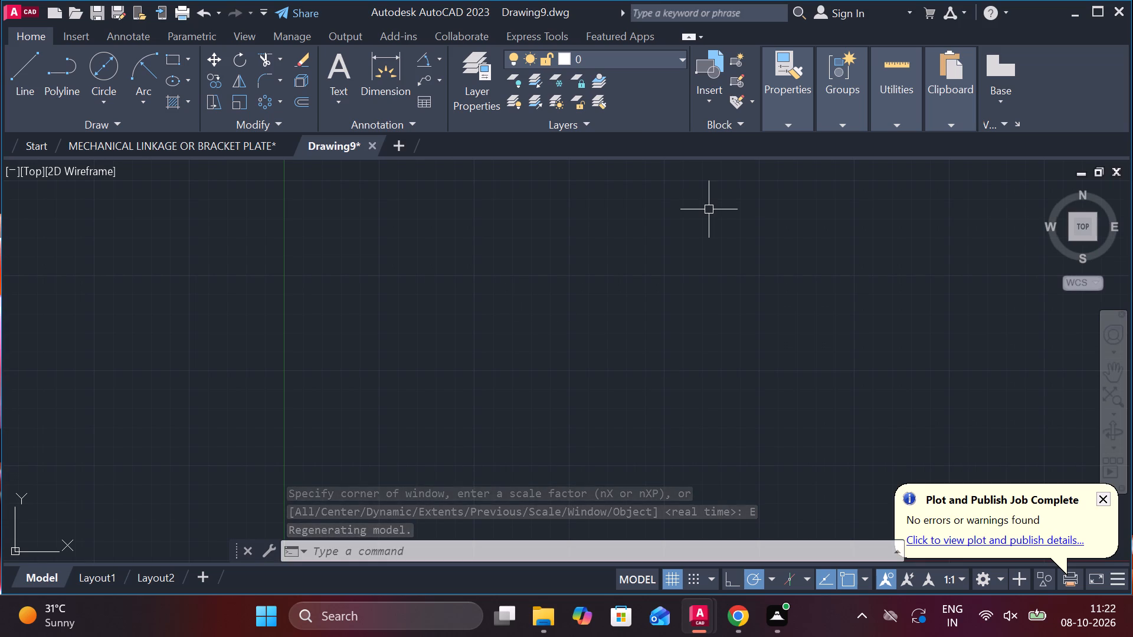
{"action": "left_click", "coordinate": [793, 575]}
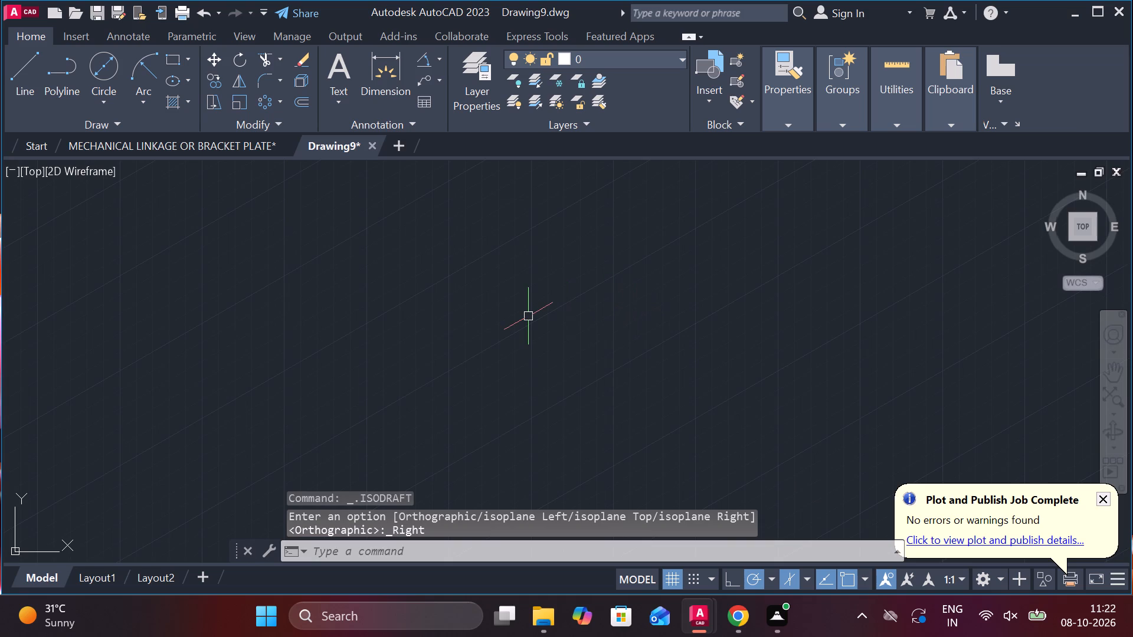
Draw a closed isometric base outline with lines of 100 at 330°, 50 at 30°, 100 at 150° and 50 at 210°.
{"action": "key", "text": "l"}
{"action": "key", "text": "Return"}
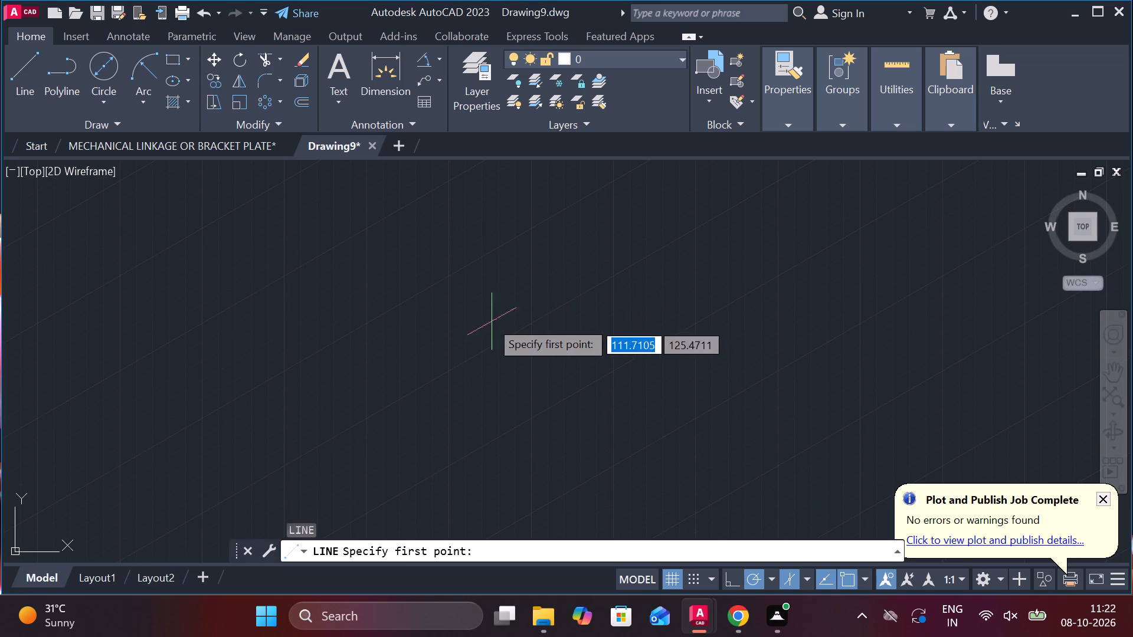
{"action": "left_click", "coordinate": [402, 284]}
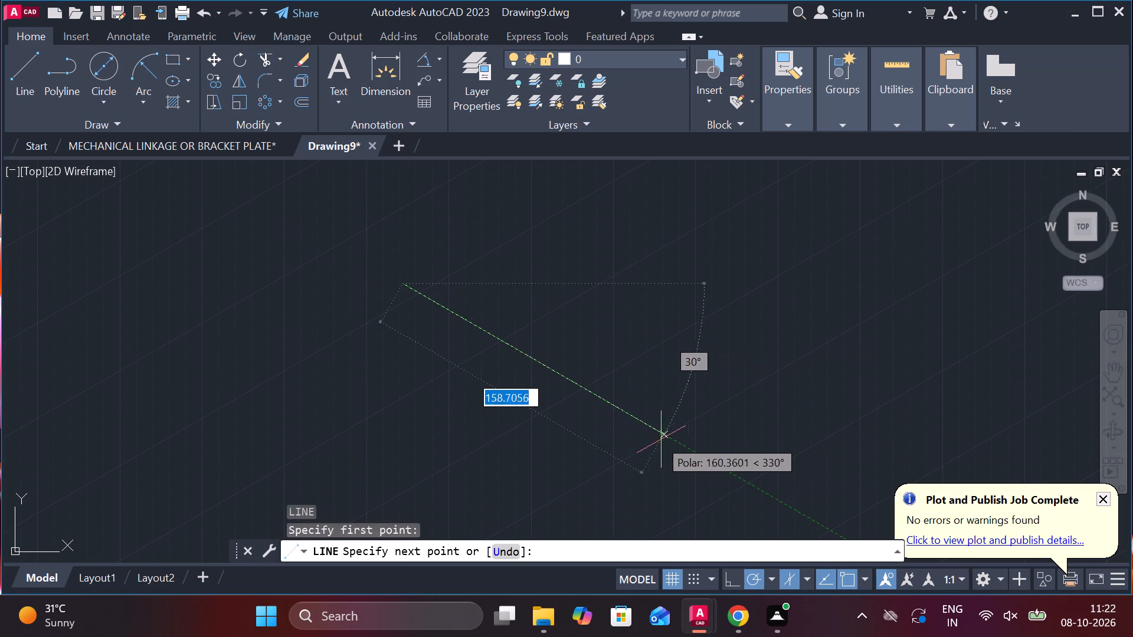
{"action": "type", "text": "100"}
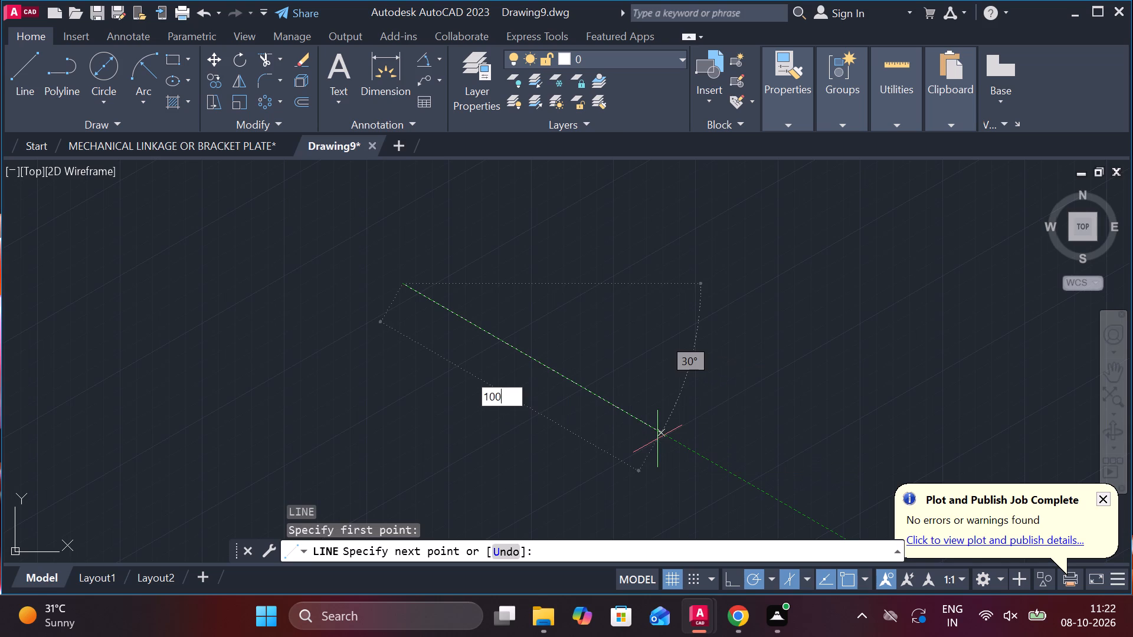
{"action": "key", "text": "Return"}
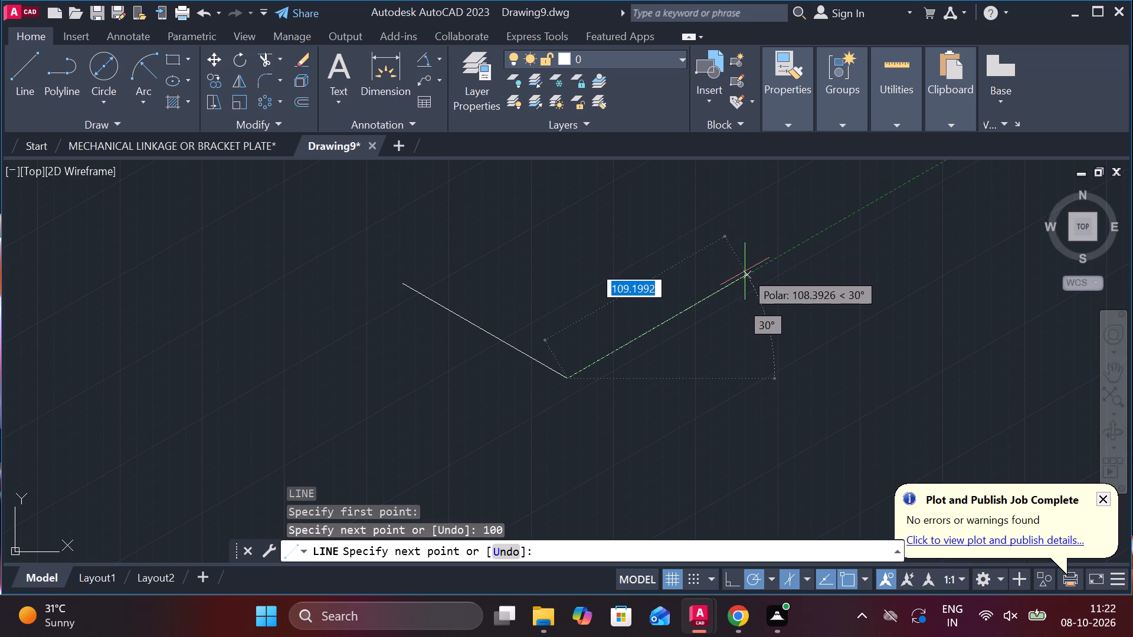
{"action": "type", "text": "50"}
{"action": "key", "text": "Return"}
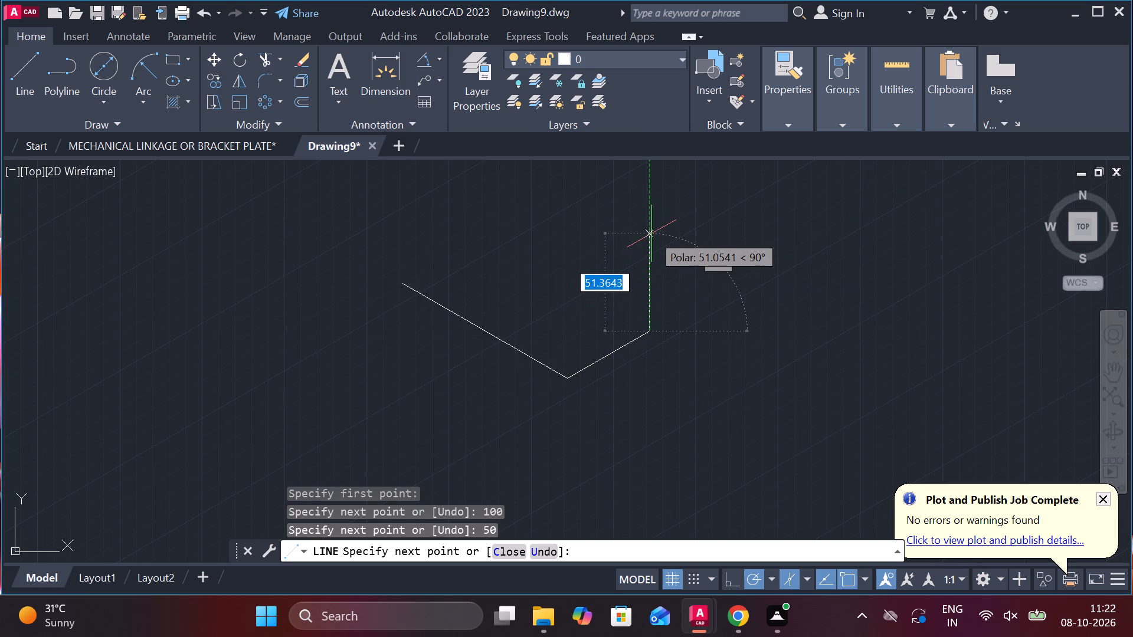
{"action": "middle_click_drag", "start_coordinate": [664, 234], "coordinate": [663, 298]}
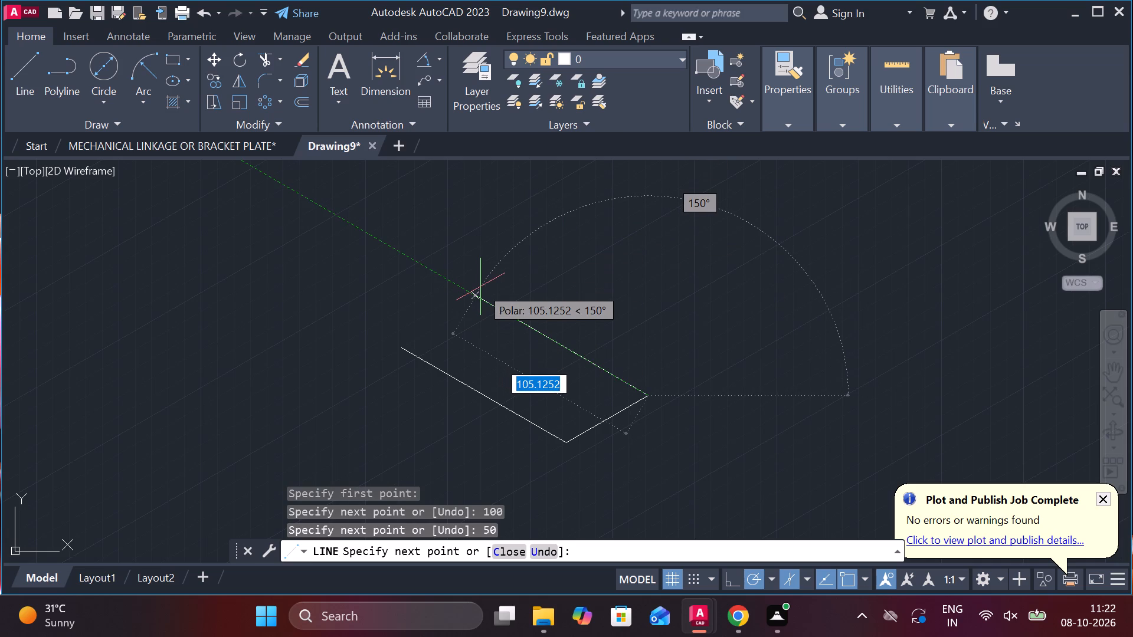
{"action": "type", "text": "100"}
{"action": "key", "text": "Return"}
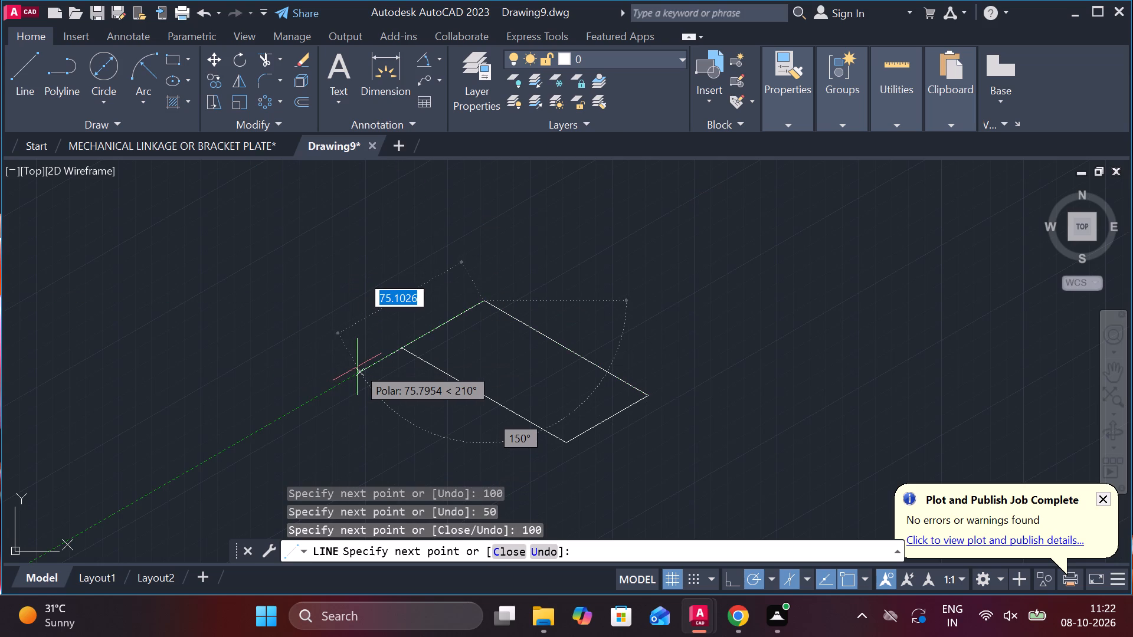
{"action": "type", "text": "50"}
{"action": "key", "text": "Return"}
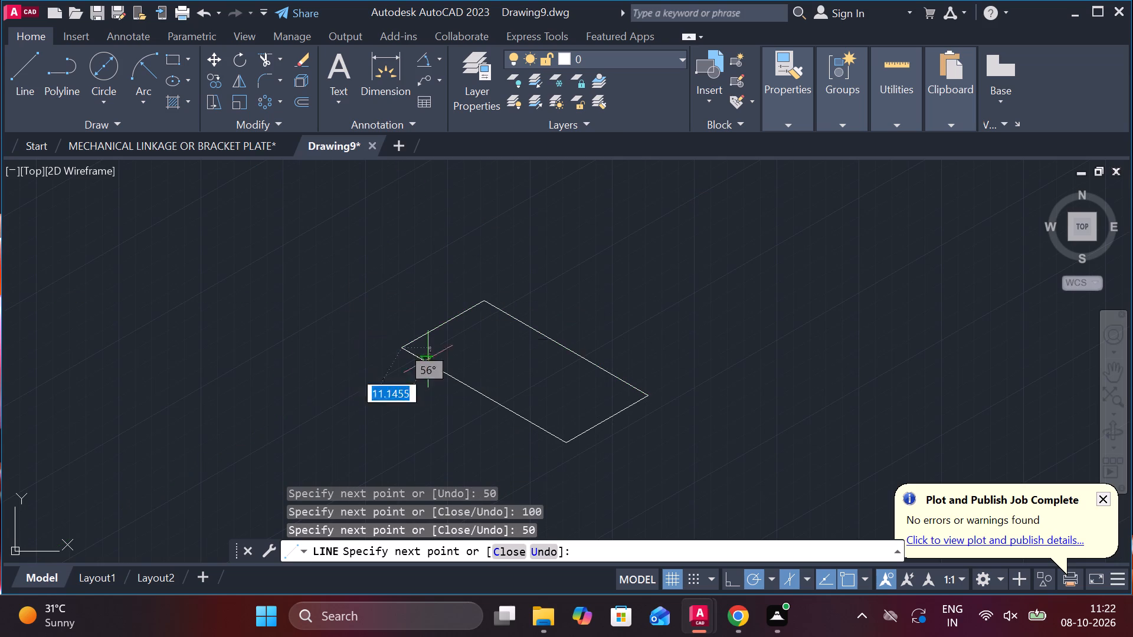
{"action": "key", "text": "Escape"}
From the base's rightmost corner, draw a line 45 straight up followed by a 15 segment at 210°.
{"action": "scroll", "coordinate": [513, 349], "scroll_direction": "up", "scroll_amount": 1}
{"action": "middle_click_drag", "start_coordinate": [513, 347], "coordinate": [486, 295]}
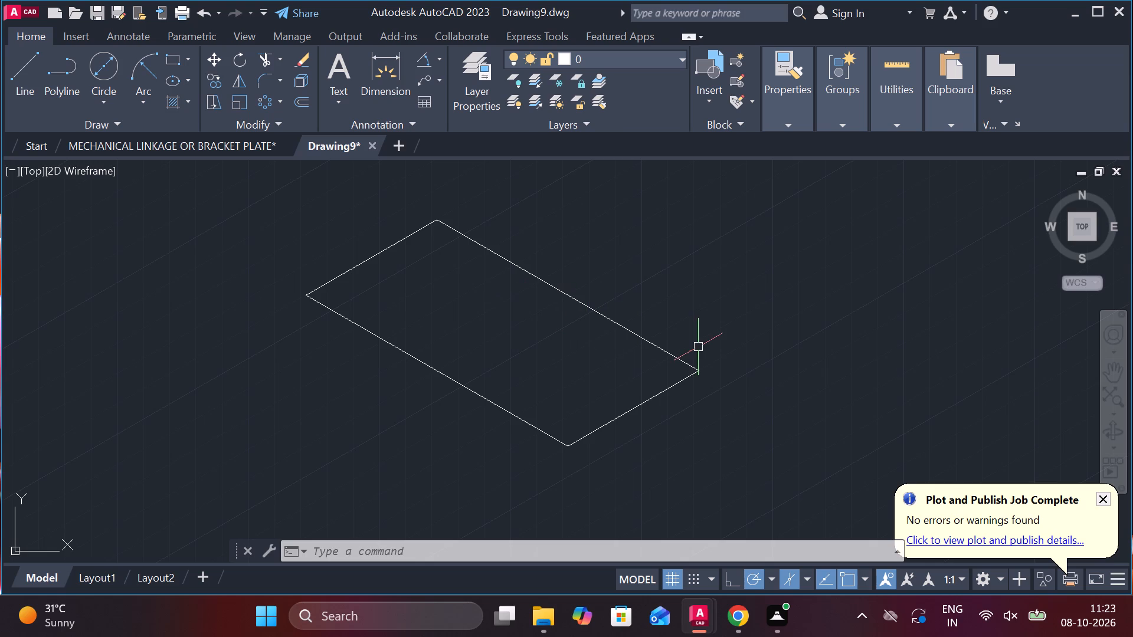
{"action": "left_click", "coordinate": [12, 68]}
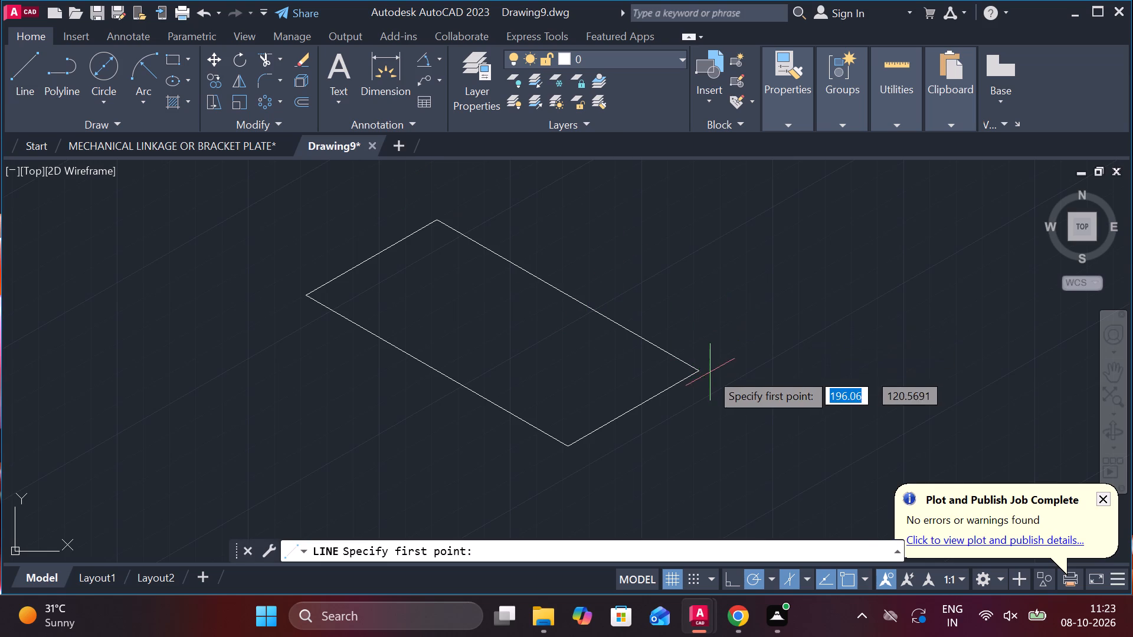
{"action": "left_click", "coordinate": [700, 372]}
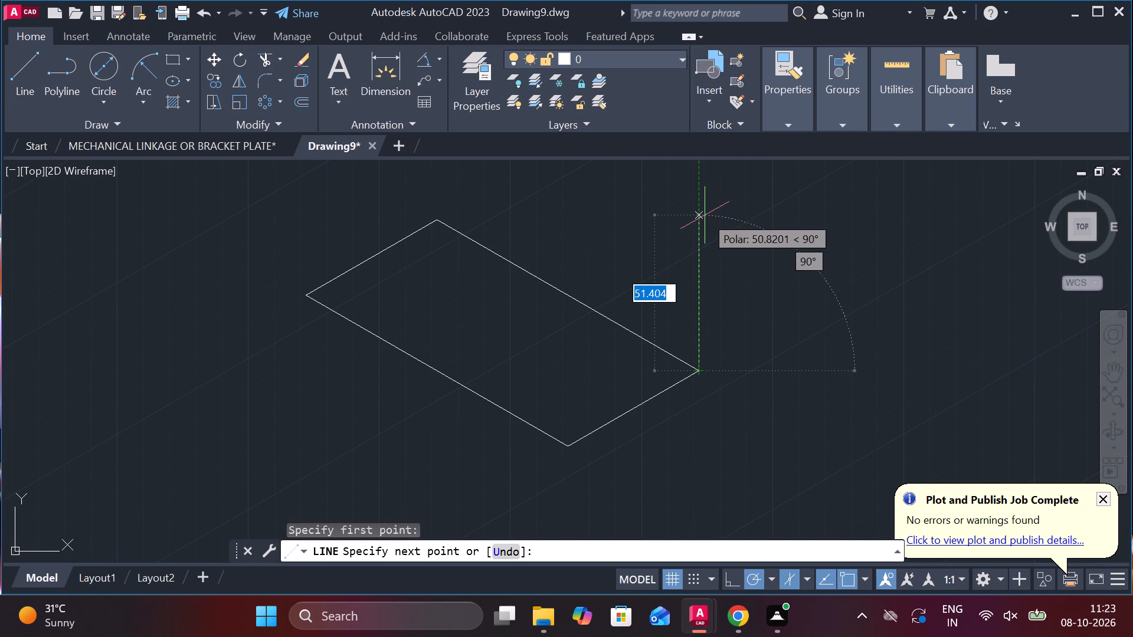
{"action": "type", "text": "45"}
{"action": "key", "text": "Return"}
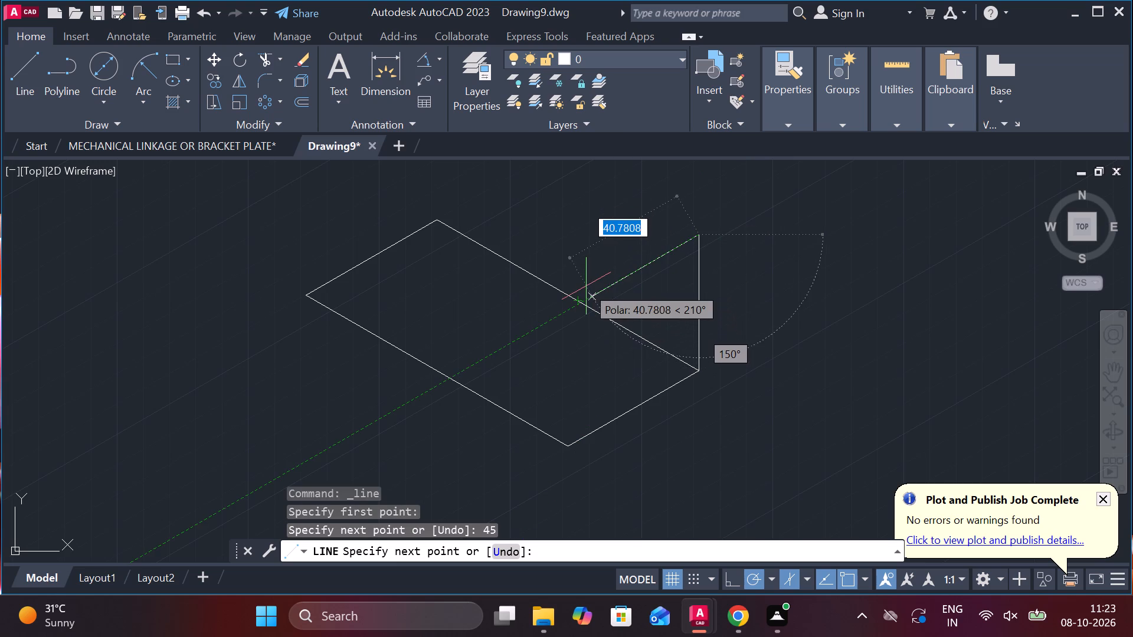
{"action": "type", "text": "15"}
{"action": "key", "text": "Return"}
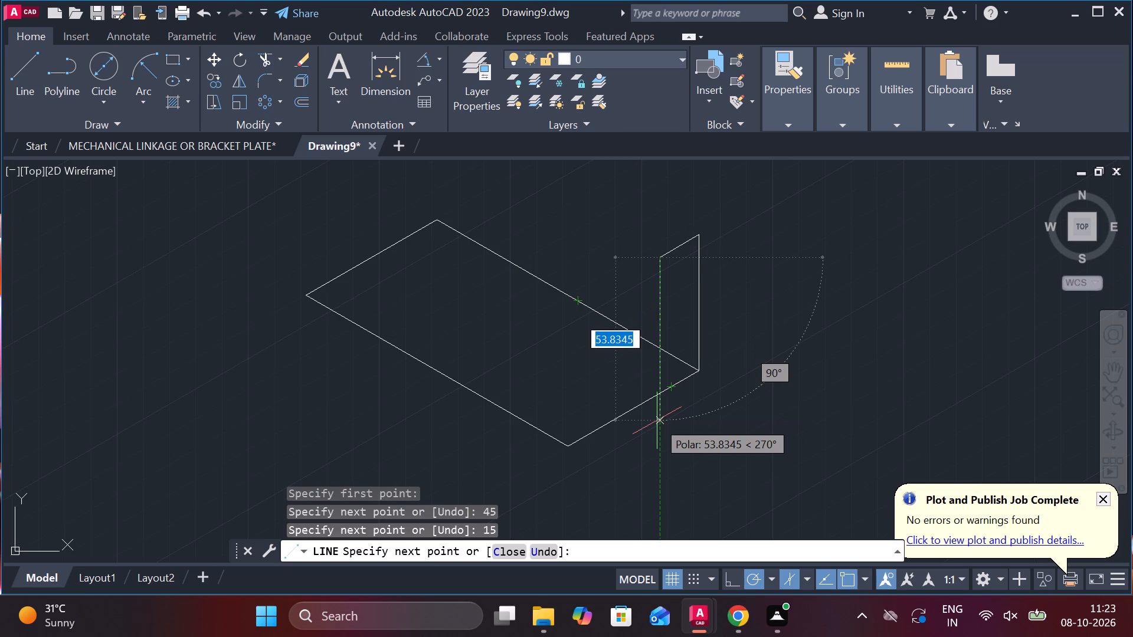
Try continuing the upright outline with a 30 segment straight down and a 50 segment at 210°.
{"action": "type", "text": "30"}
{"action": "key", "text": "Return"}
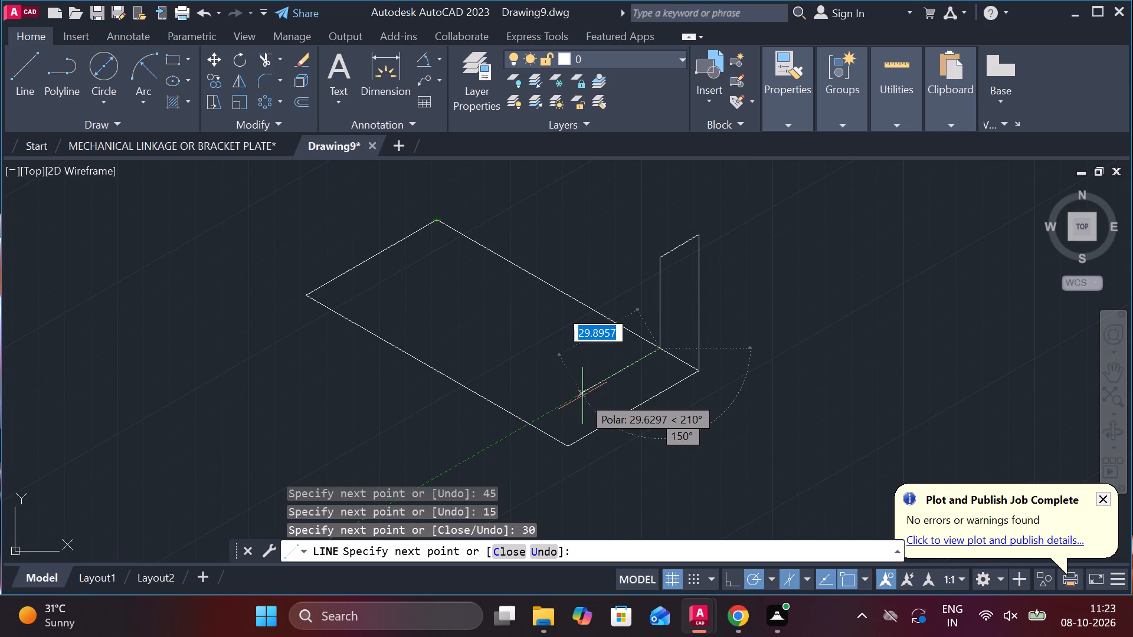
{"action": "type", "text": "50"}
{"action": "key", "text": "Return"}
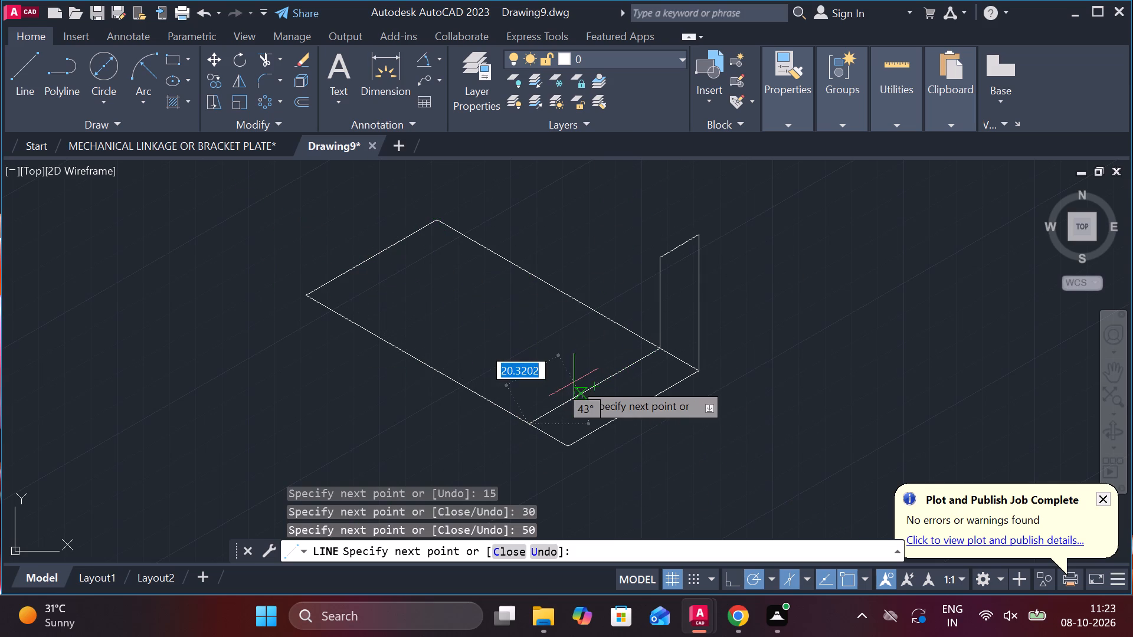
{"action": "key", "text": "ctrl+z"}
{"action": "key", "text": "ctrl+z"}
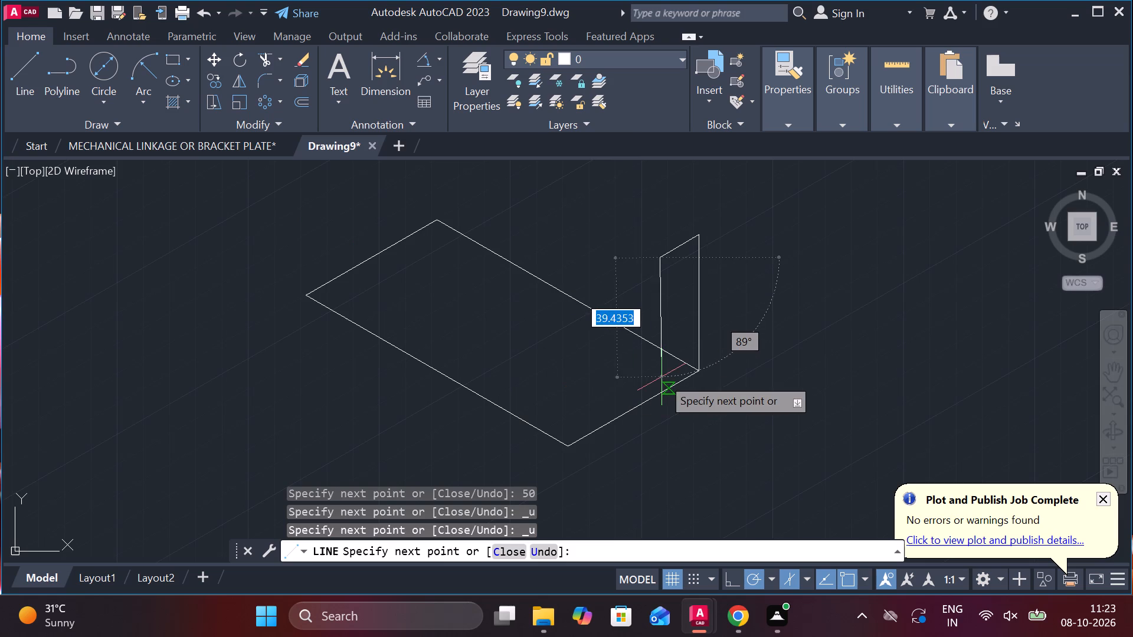
Draw a vertical line down from the free end of the 15 segment, extending past the base's lower right edge.
{"action": "scroll", "coordinate": [661, 373], "scroll_direction": "up", "scroll_amount": 2}
{"action": "scroll", "coordinate": [661, 373], "scroll_direction": "down", "scroll_amount": 1}
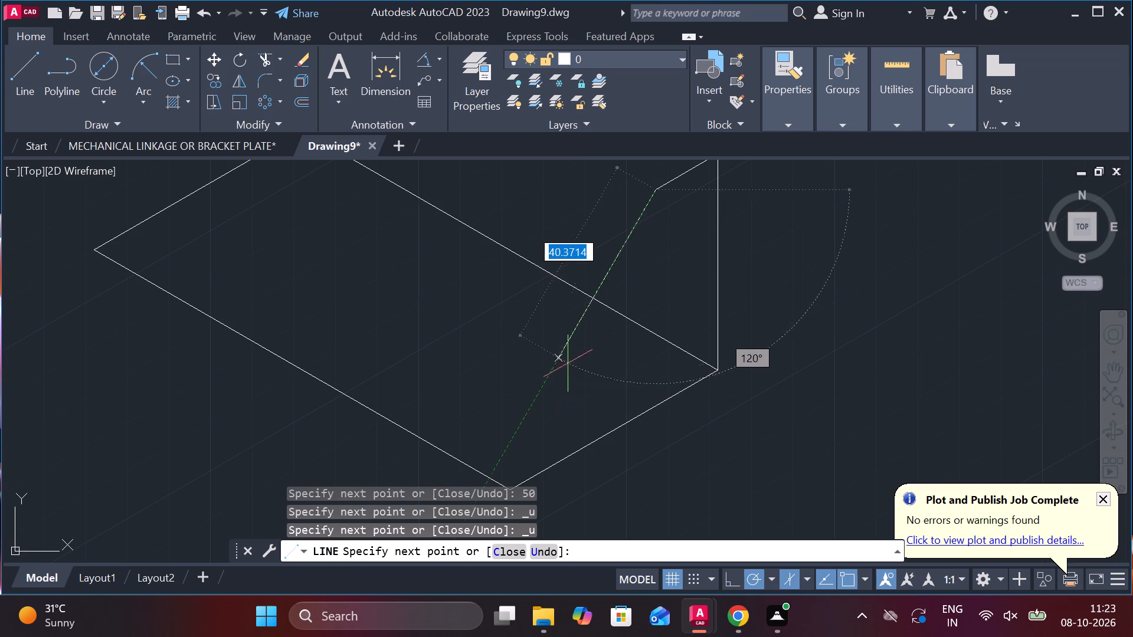
{"action": "middle_click", "coordinate": [654, 402]}
{"action": "left_click", "coordinate": [659, 465]}
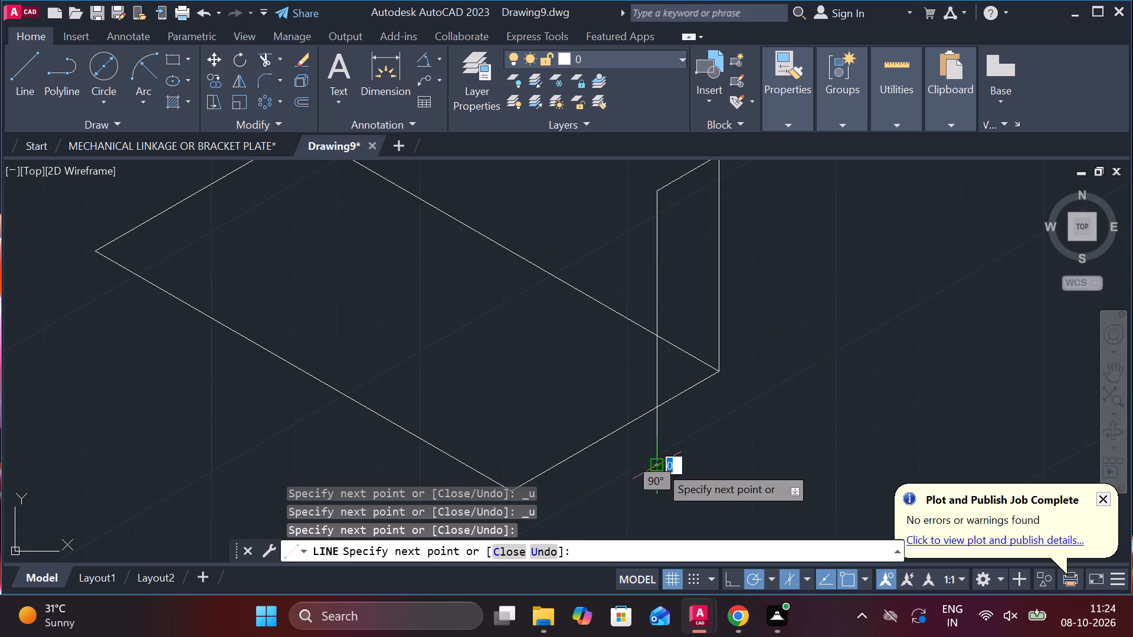
{"action": "key", "text": "Escape"}
Draw a vertical line about 126 long straight up from the midpoint of the base's front-left long edge.
{"action": "middle_click_drag", "start_coordinate": [781, 357], "coordinate": [790, 433]}
{"action": "middle_click_drag", "start_coordinate": [790, 401], "coordinate": [806, 325]}
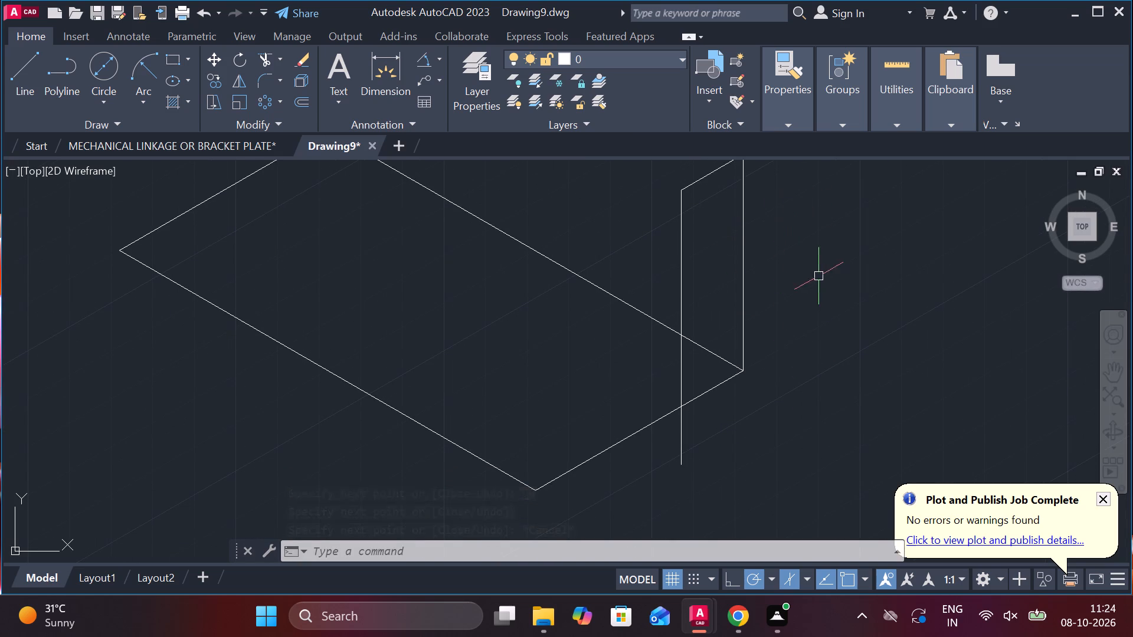
{"action": "middle_click_drag", "start_coordinate": [850, 294], "coordinate": [879, 359]}
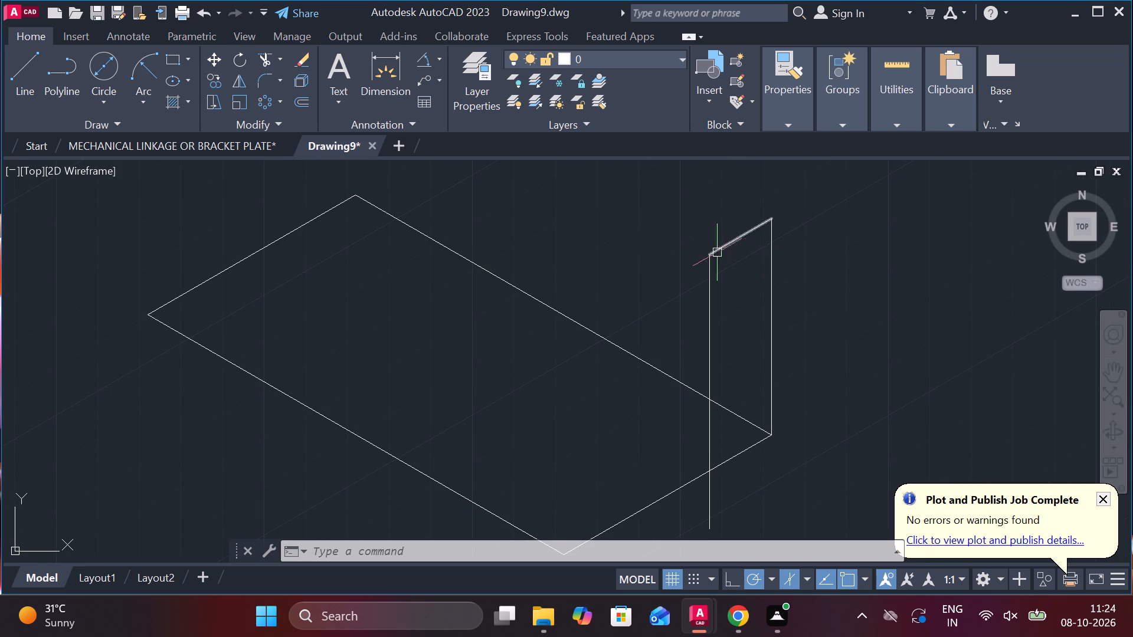
{"action": "left_click", "coordinate": [24, 60]}
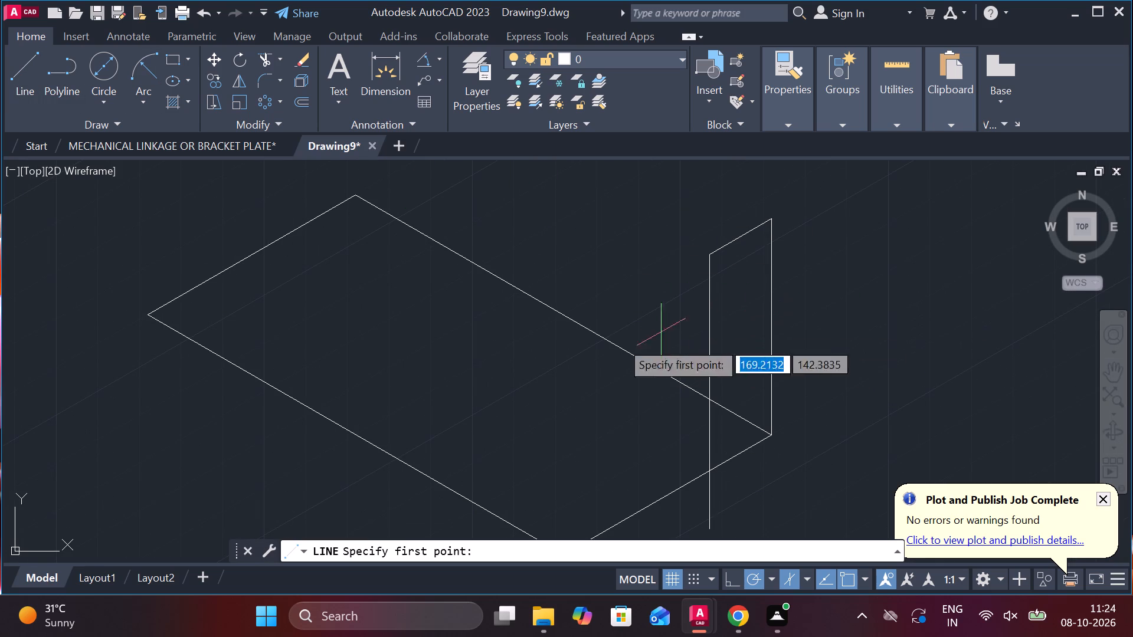
{"action": "left_click", "coordinate": [361, 437]}
{"action": "middle_click_drag", "start_coordinate": [379, 365], "coordinate": [376, 377]}
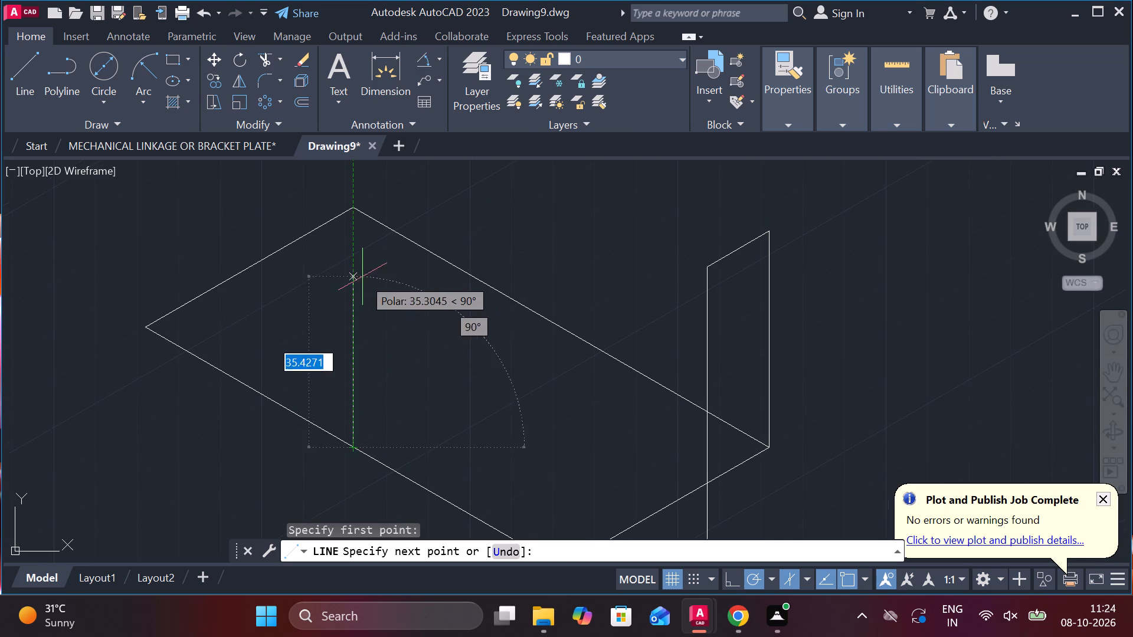
{"action": "middle_click_drag", "start_coordinate": [366, 277], "coordinate": [437, 298]}
{"action": "scroll", "coordinate": [434, 238], "scroll_direction": "down", "scroll_amount": 2}
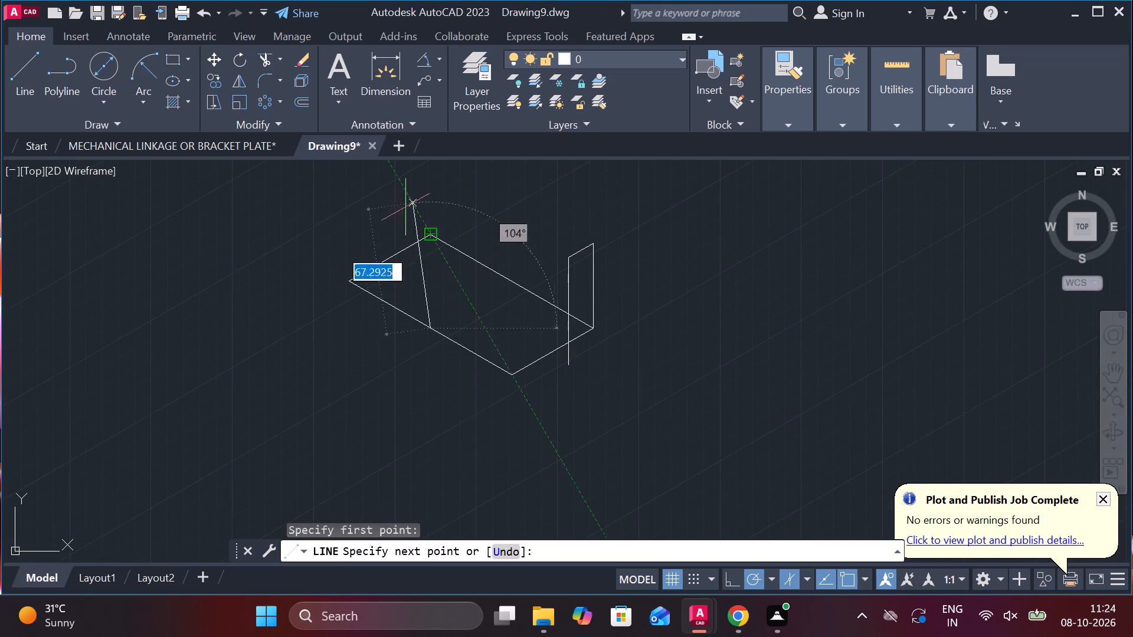
{"action": "middle_click_drag", "start_coordinate": [459, 189], "coordinate": [440, 301]}
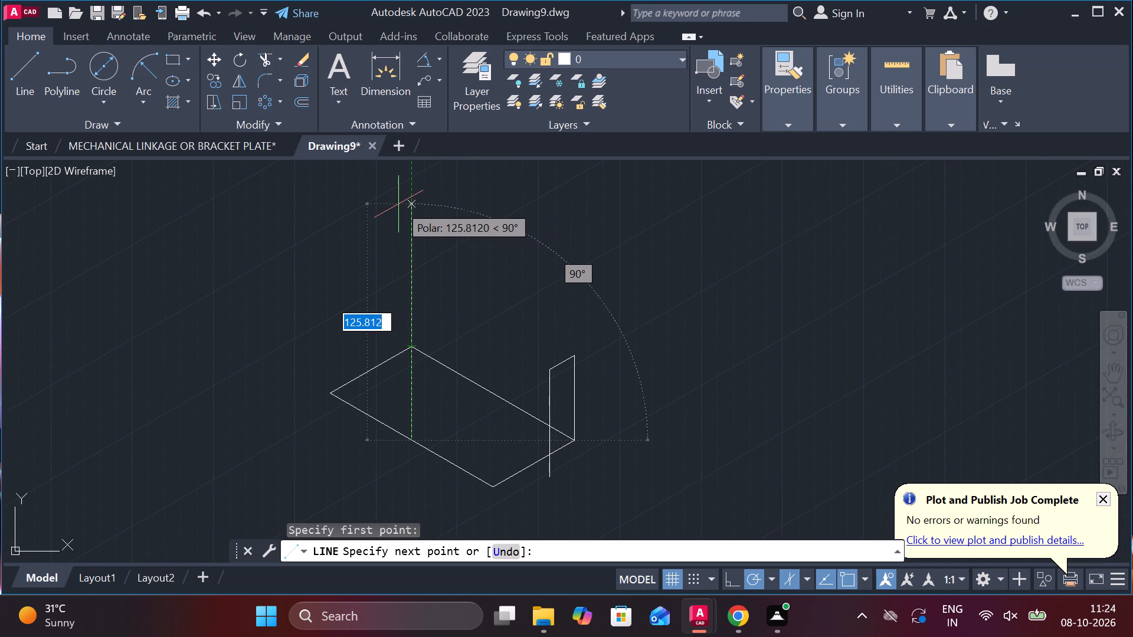
{"action": "left_click", "coordinate": [398, 204]}
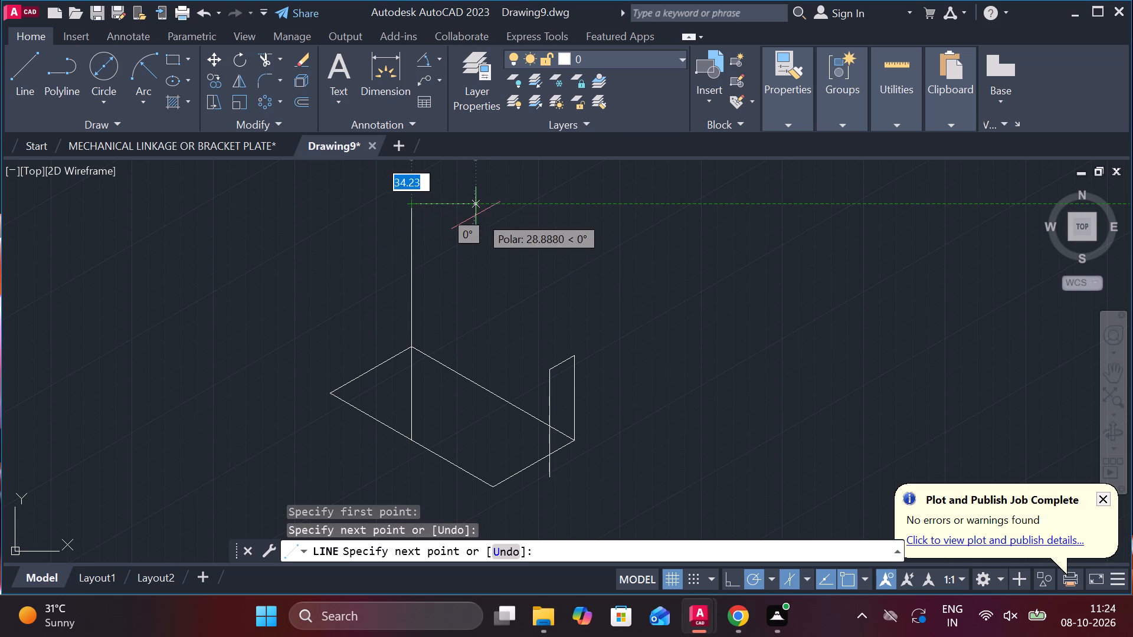
{"action": "key", "text": "Escape"}
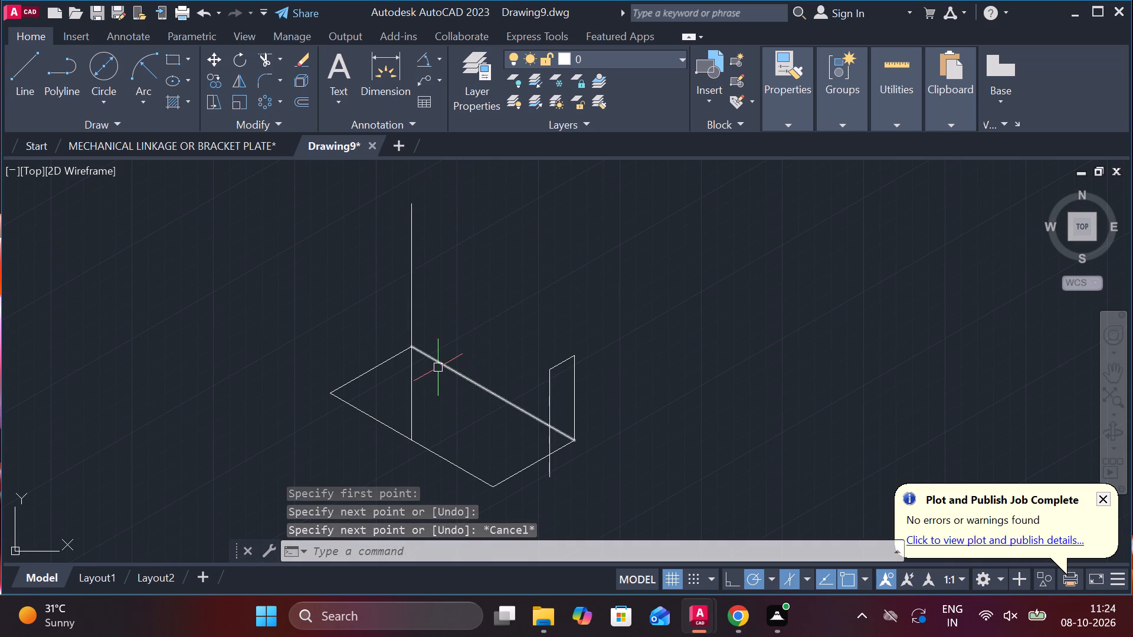
Copy the base's front-left long edge 5 inward at 30°, using its midpoint as base point.
{"action": "scroll", "coordinate": [405, 379], "scroll_direction": "up", "scroll_amount": 1}
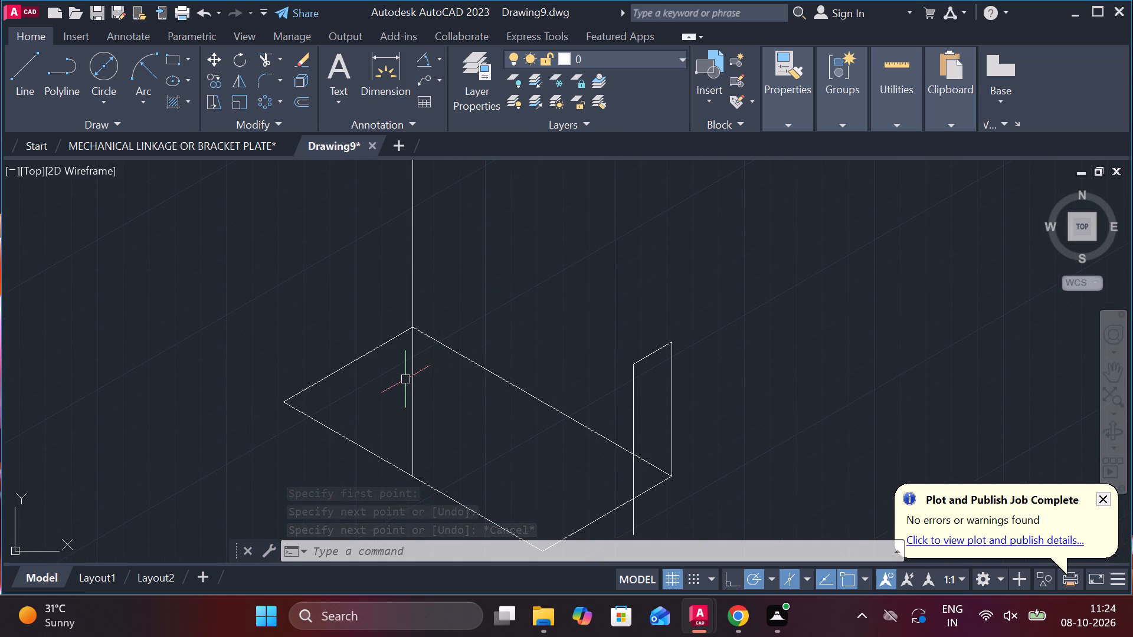
{"action": "scroll", "coordinate": [403, 382], "scroll_direction": "down", "scroll_amount": 1}
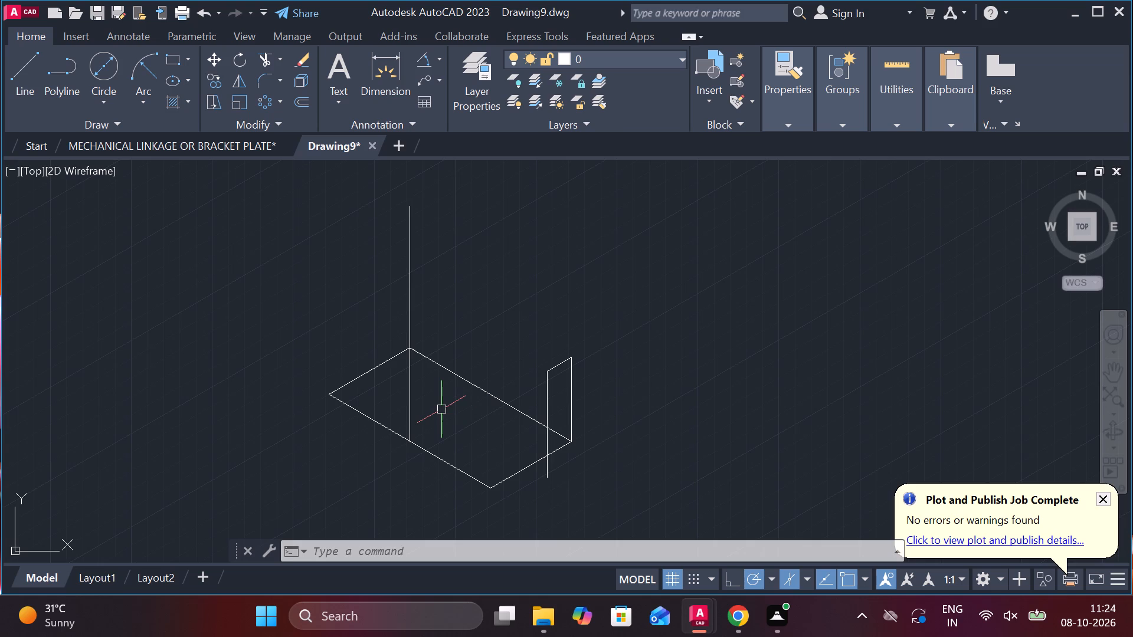
{"action": "left_click", "coordinate": [445, 462]}
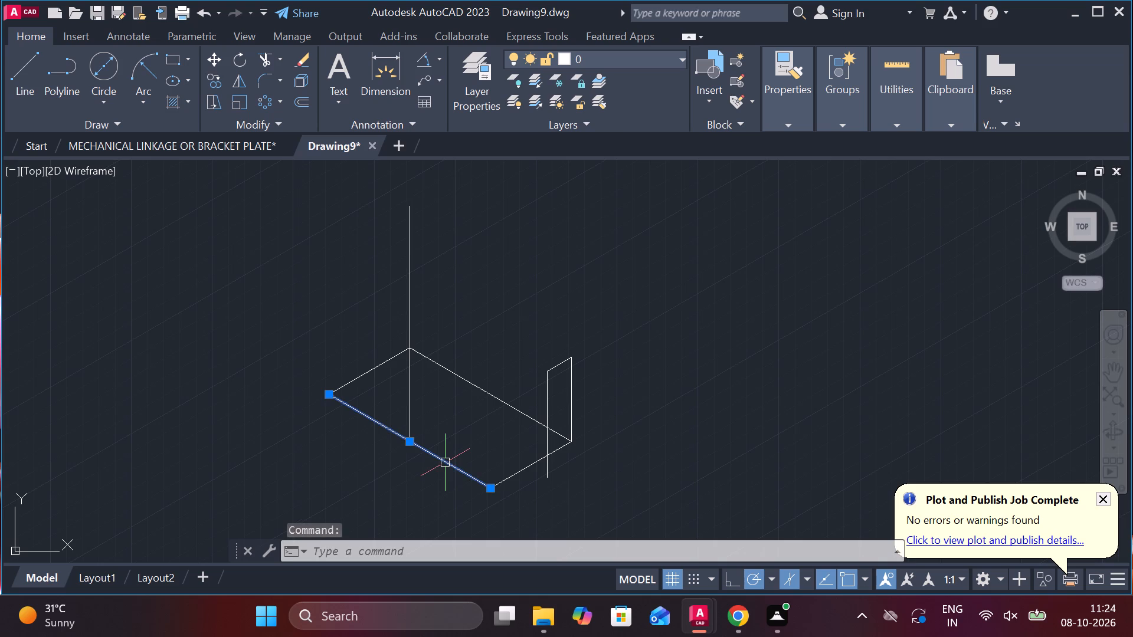
{"action": "type", "text": "CO"}
{"action": "key", "text": "Return"}
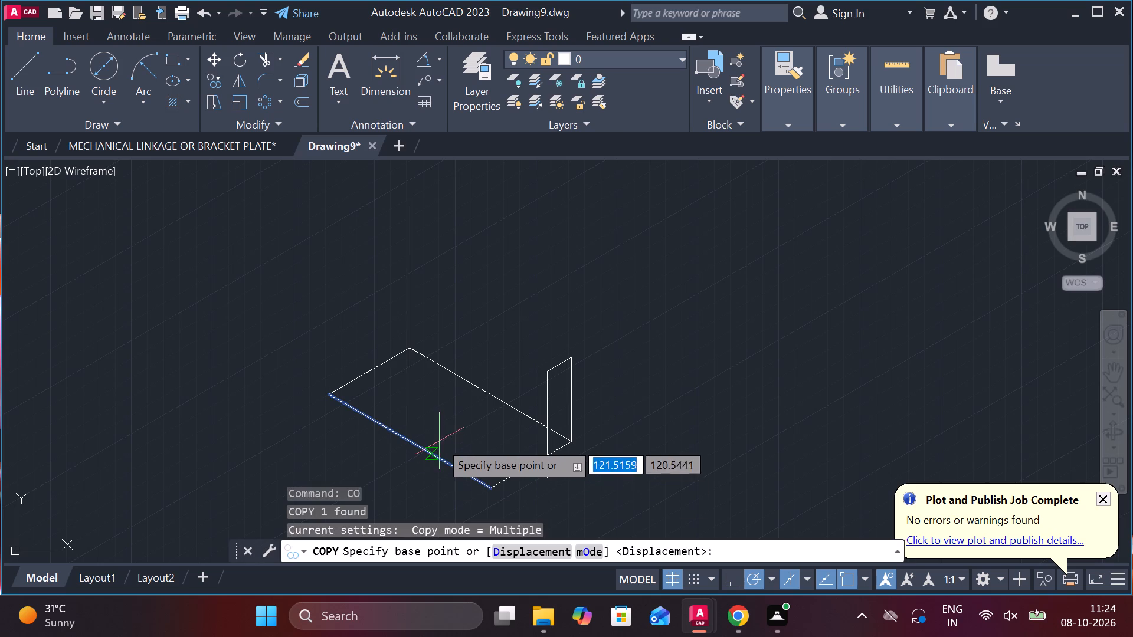
{"action": "scroll", "coordinate": [412, 432], "scroll_direction": "up", "scroll_amount": 2}
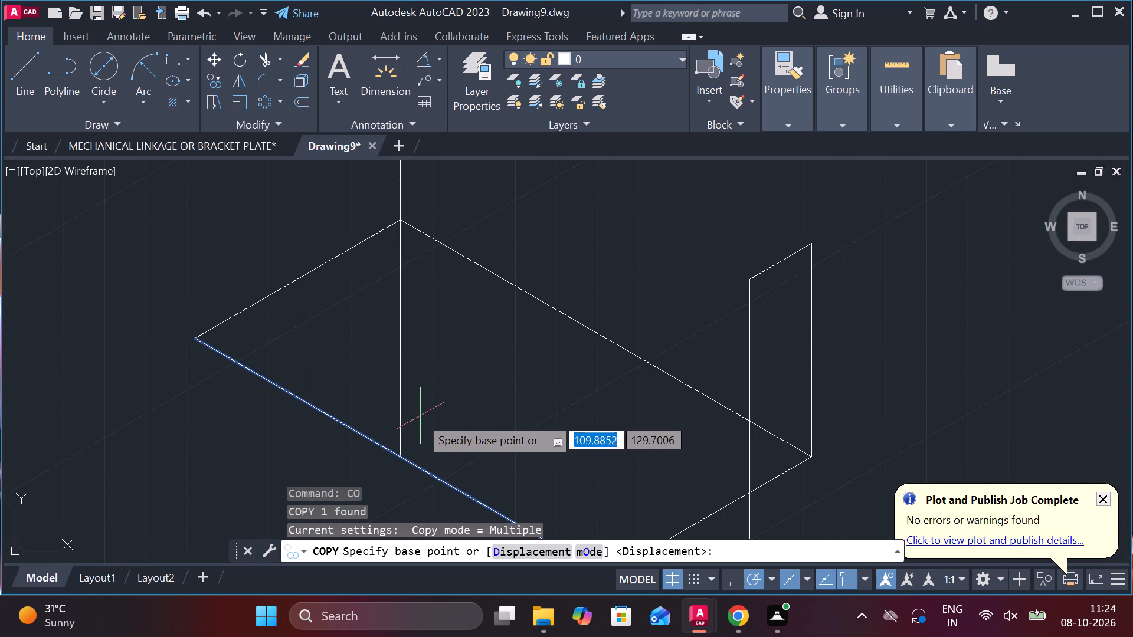
{"action": "left_click", "coordinate": [405, 450]}
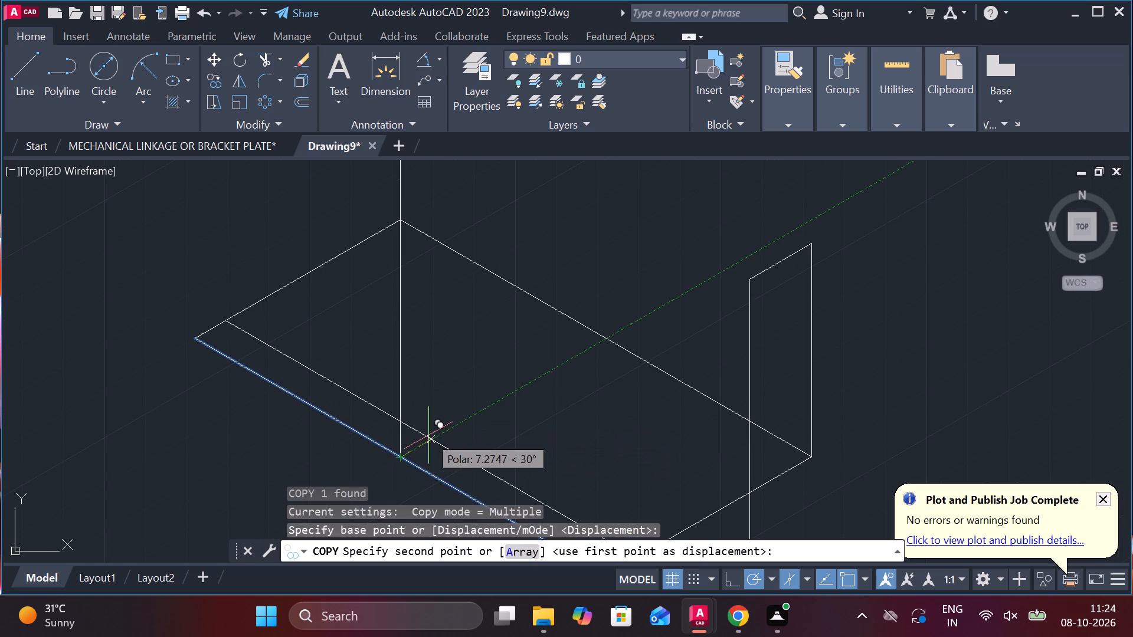
{"action": "key", "text": "5"}
{"action": "key", "text": "Return"}
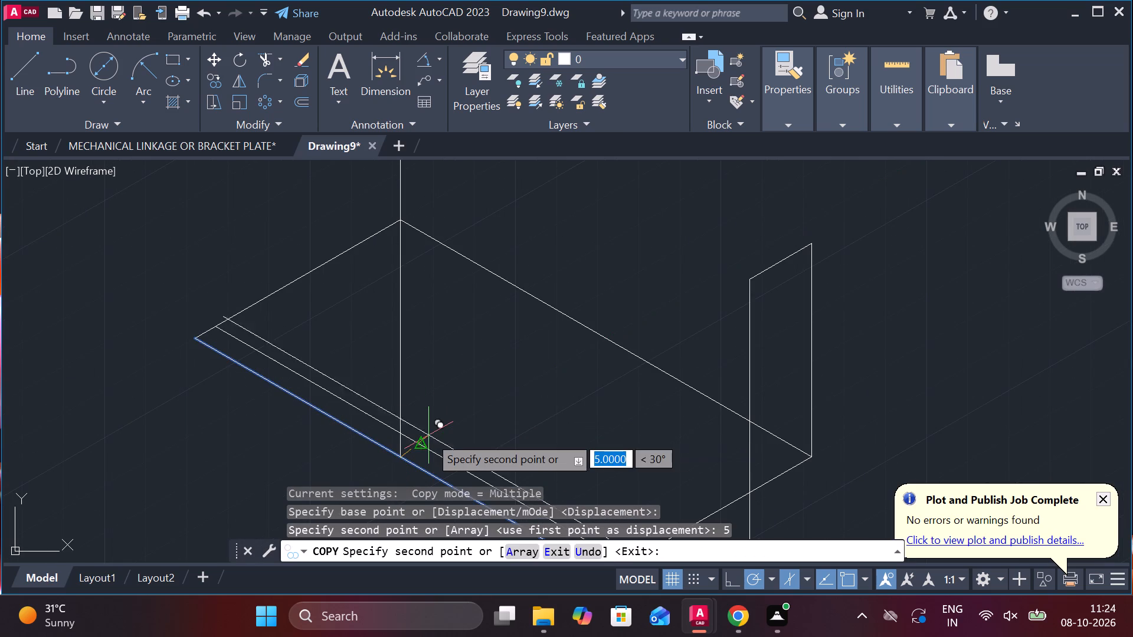
{"action": "scroll", "coordinate": [555, 250], "scroll_direction": "down", "scroll_amount": 1}
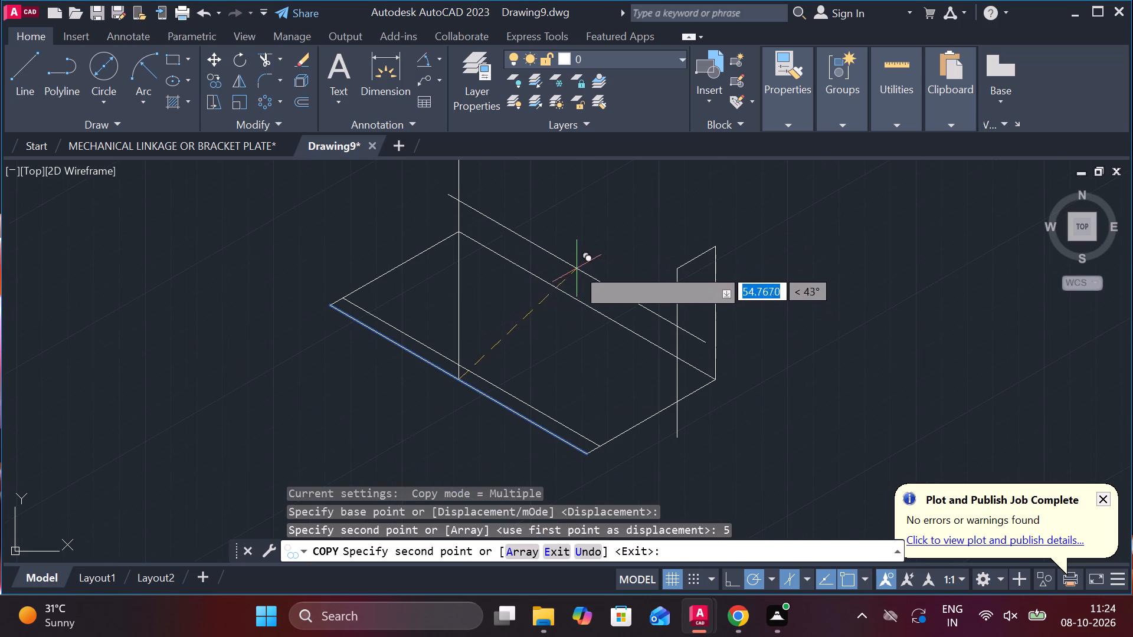
{"action": "key", "text": "Escape"}
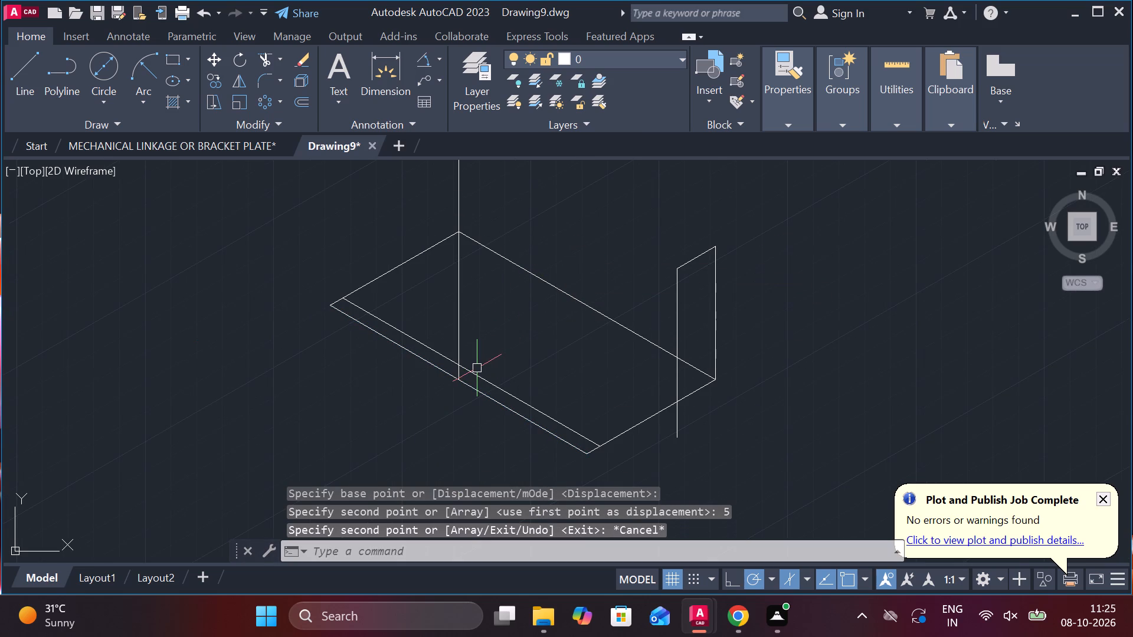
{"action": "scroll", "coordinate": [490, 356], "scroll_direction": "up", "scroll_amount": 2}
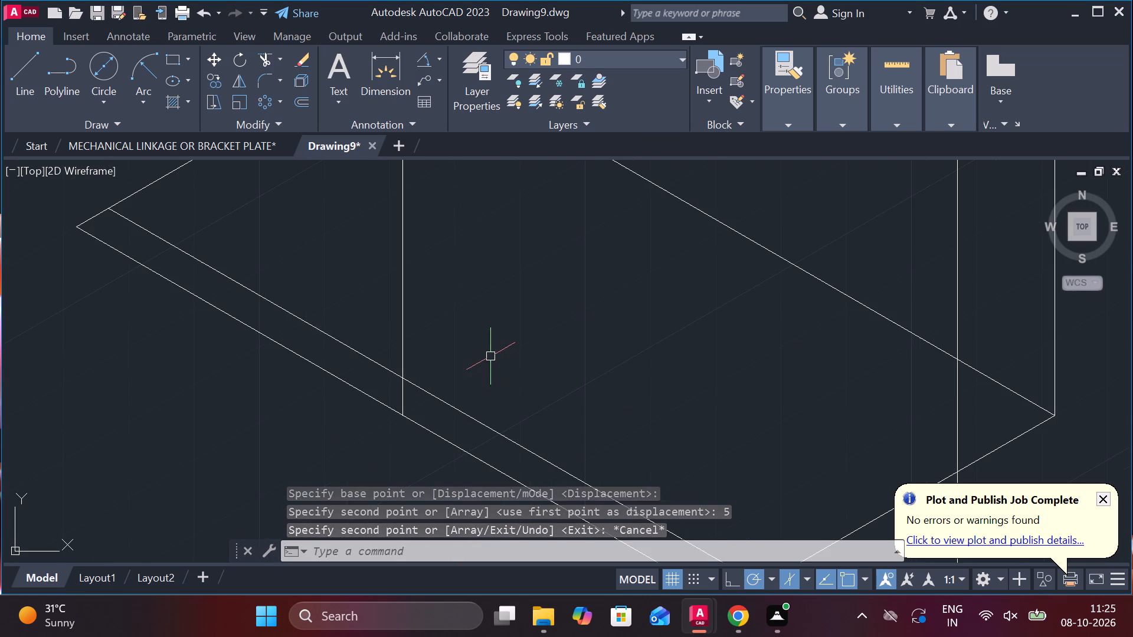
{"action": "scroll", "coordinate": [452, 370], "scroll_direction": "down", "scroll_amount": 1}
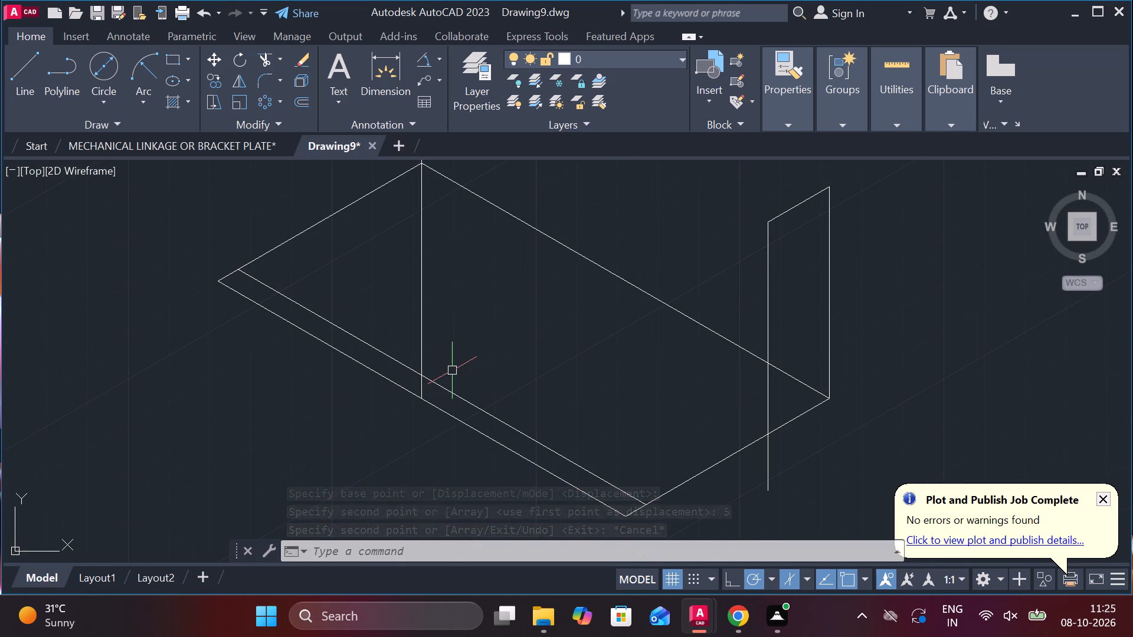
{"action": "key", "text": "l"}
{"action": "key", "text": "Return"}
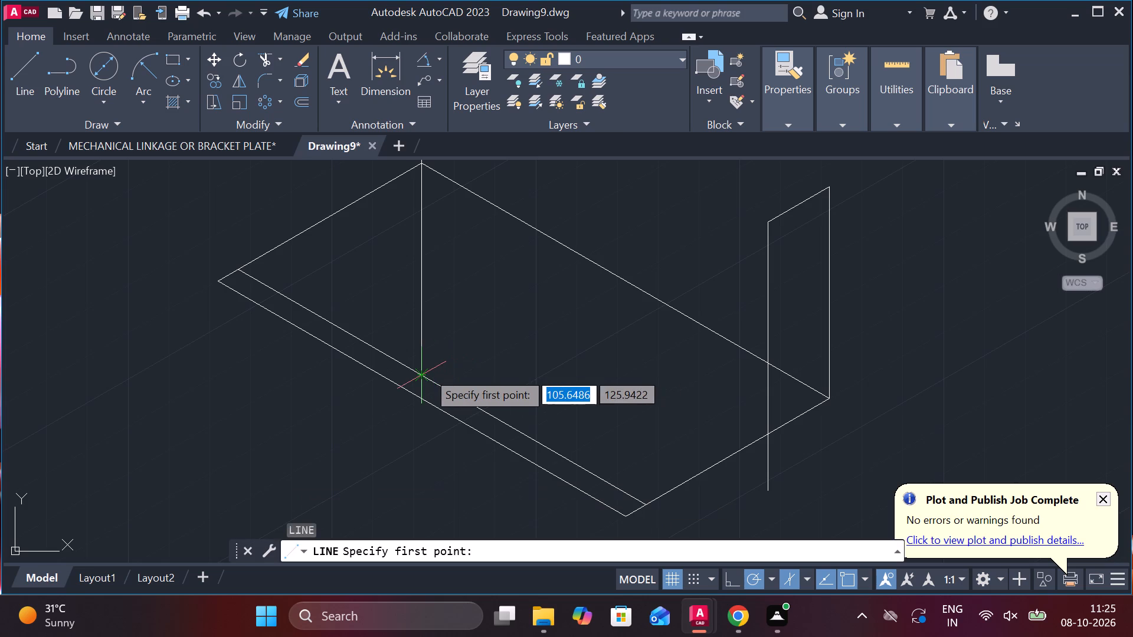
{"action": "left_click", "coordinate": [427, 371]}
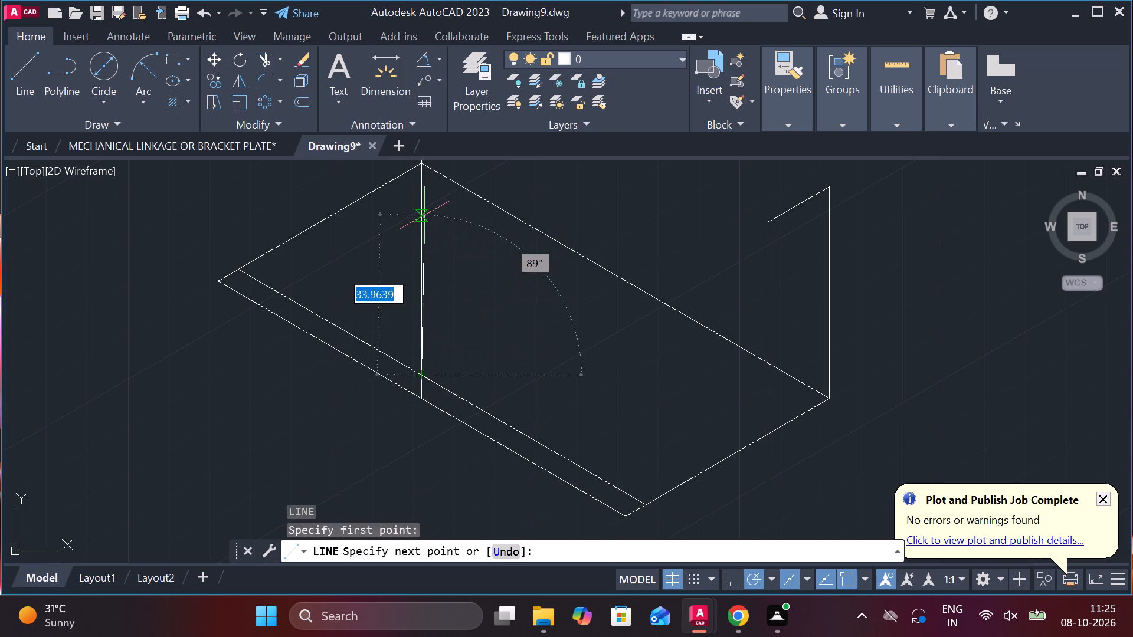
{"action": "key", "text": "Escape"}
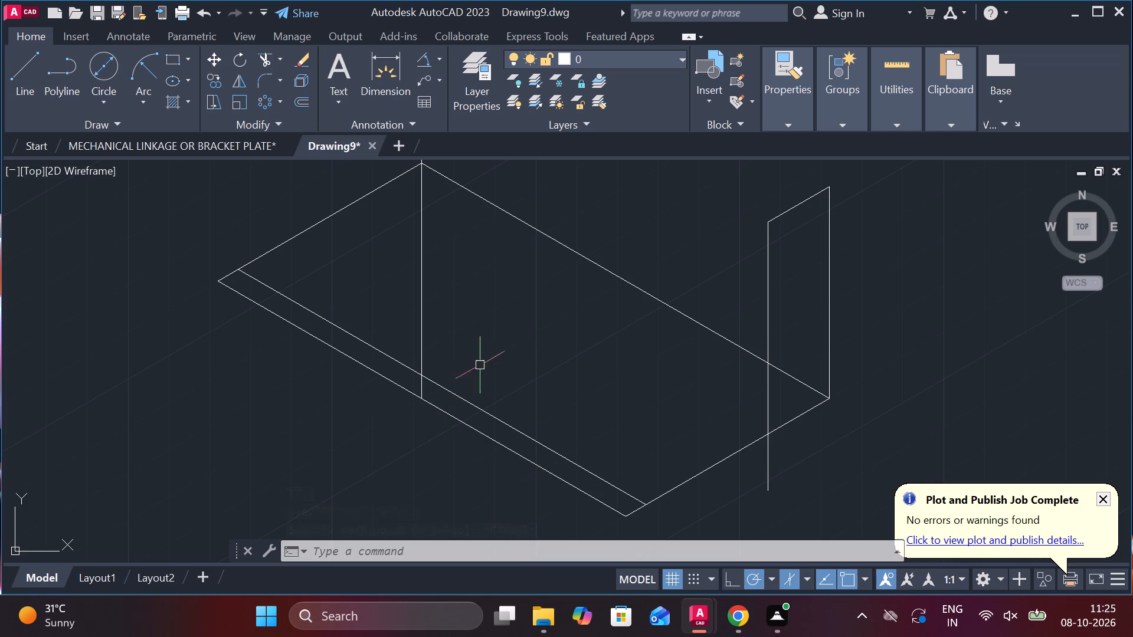
Draw a line about 63 long at 30° from where the vertical line crosses the copied long edge.
{"action": "key", "text": "l"}
{"action": "key", "text": "Return"}
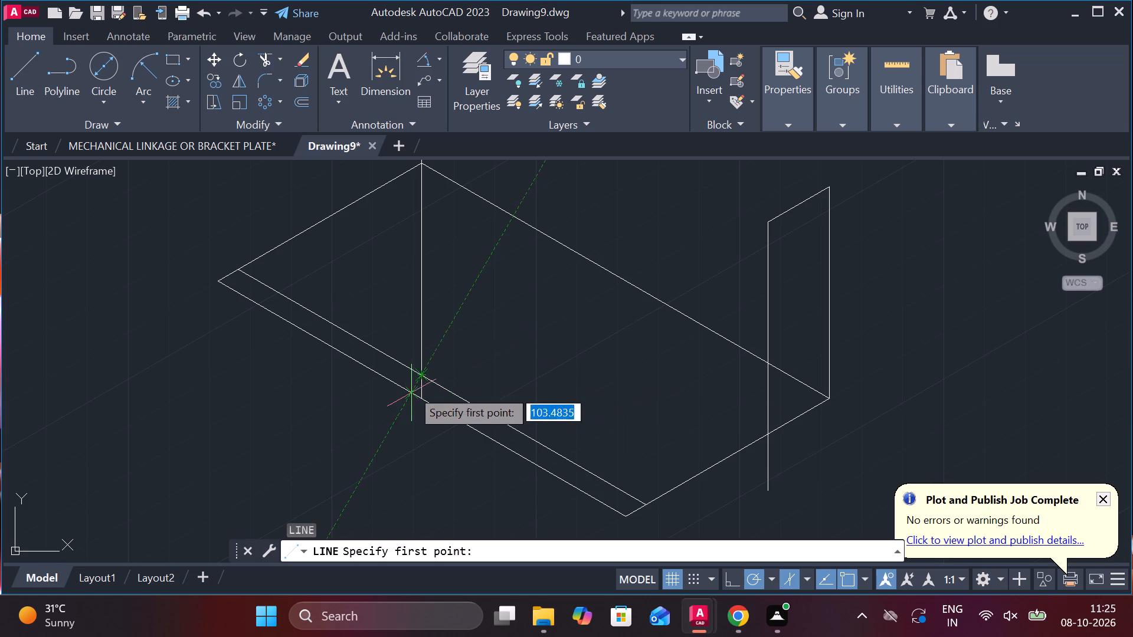
{"action": "left_click", "coordinate": [420, 370]}
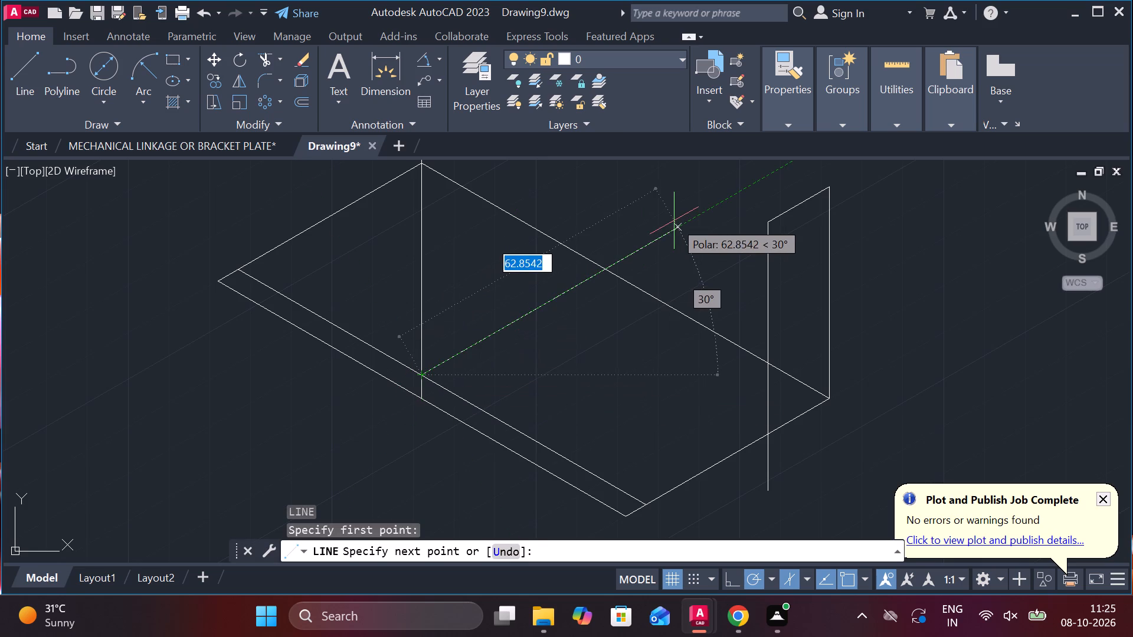
{"action": "left_click", "coordinate": [674, 221]}
{"action": "key", "text": "Escape"}
Copy the new 30° line from its lower end to both sides along the inner long edge, 35 at 330° and 35 at 150°.
{"action": "left_click", "coordinate": [568, 288]}
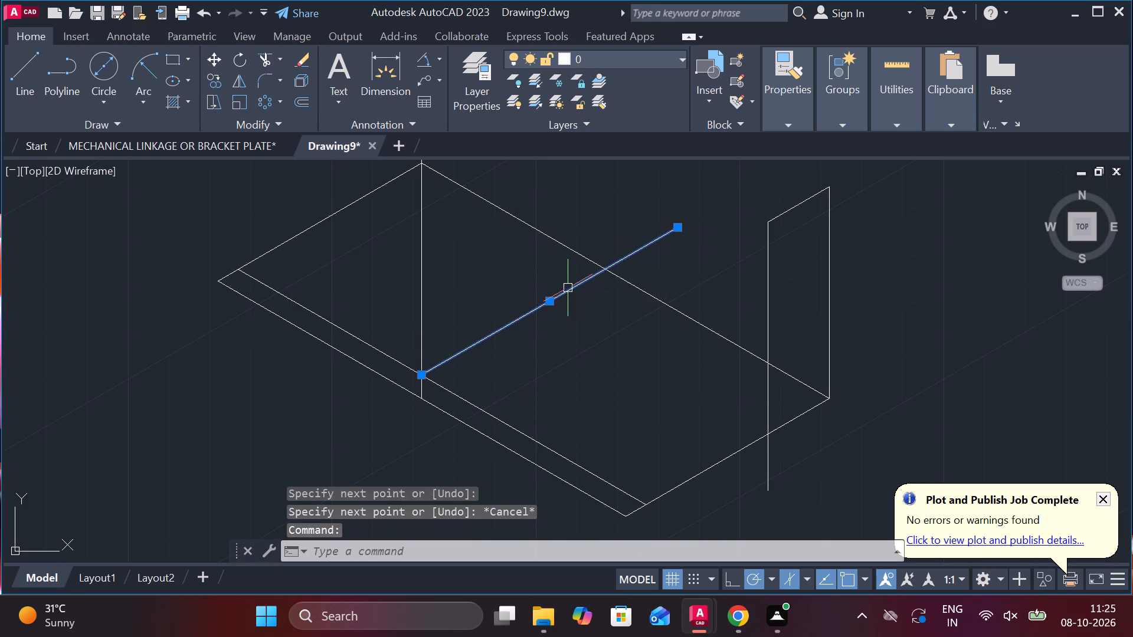
{"action": "type", "text": "CO"}
{"action": "key", "text": "Return"}
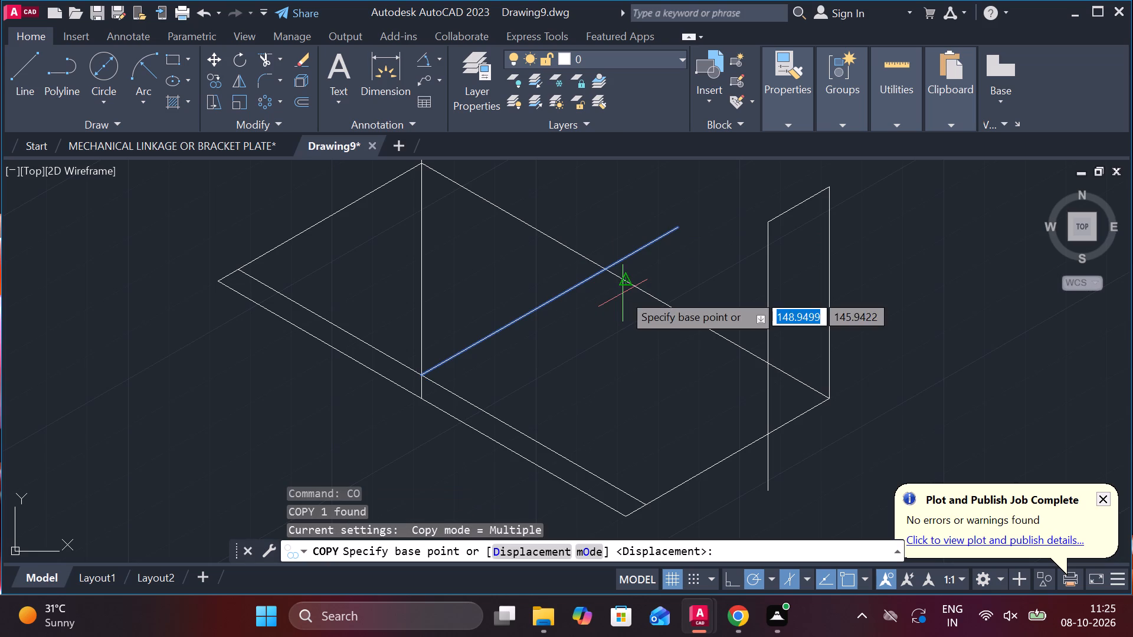
{"action": "left_click", "coordinate": [429, 366]}
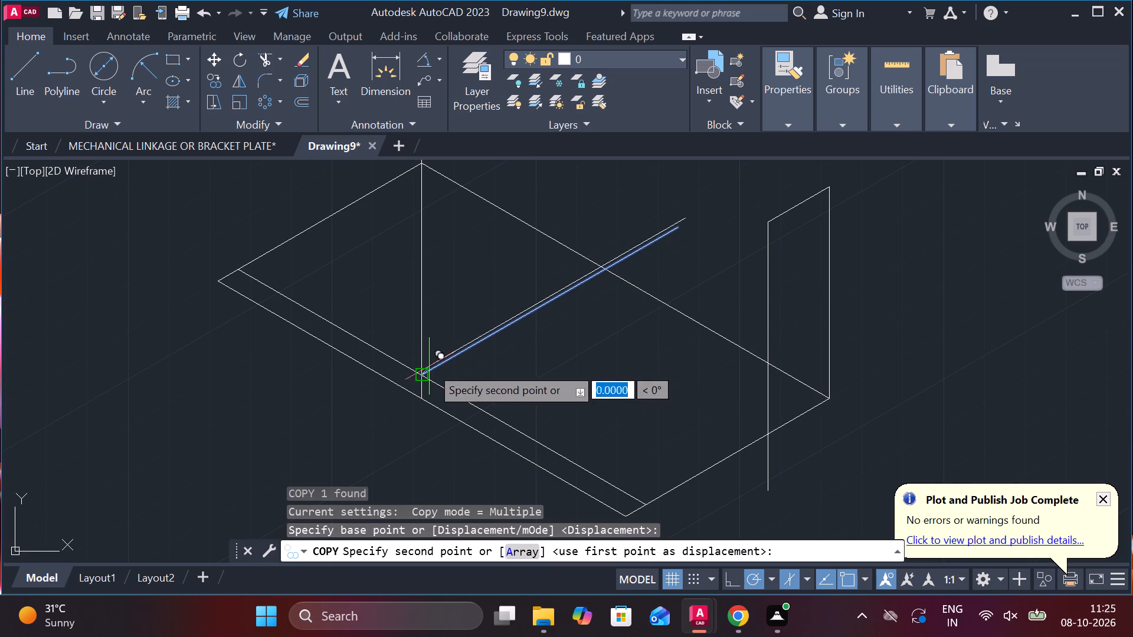
{"action": "middle_click_drag", "start_coordinate": [652, 510], "coordinate": [615, 460]}
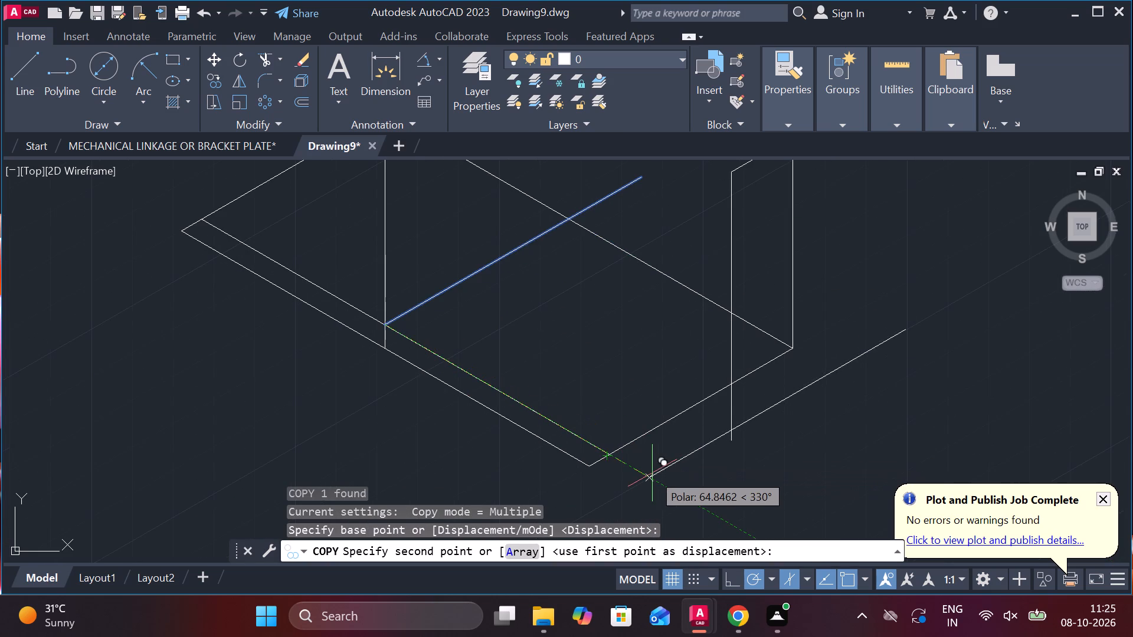
{"action": "type", "text": "35"}
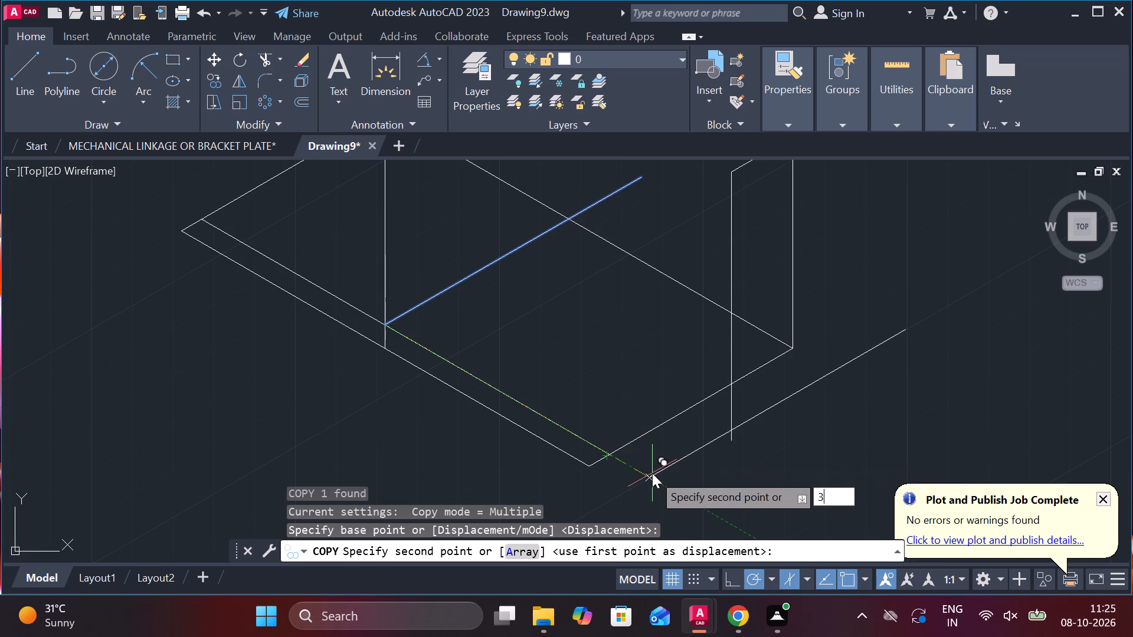
{"action": "key", "text": "Return"}
{"action": "middle_click_drag", "start_coordinate": [346, 300], "coordinate": [433, 409]}
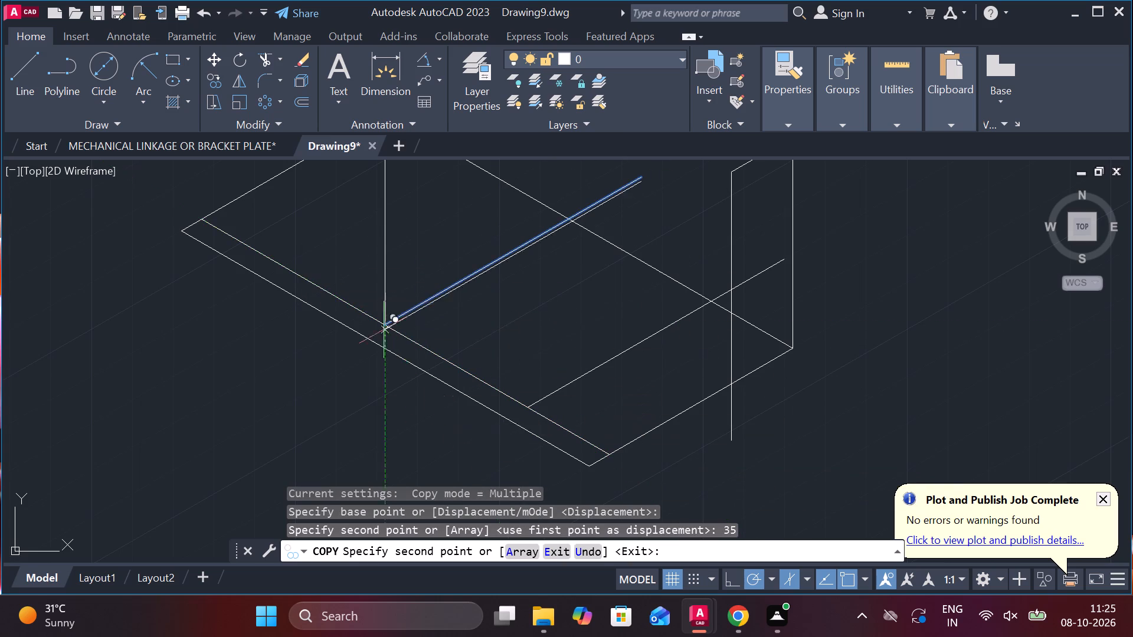
{"action": "scroll", "coordinate": [353, 288], "scroll_direction": "down", "scroll_amount": 2}
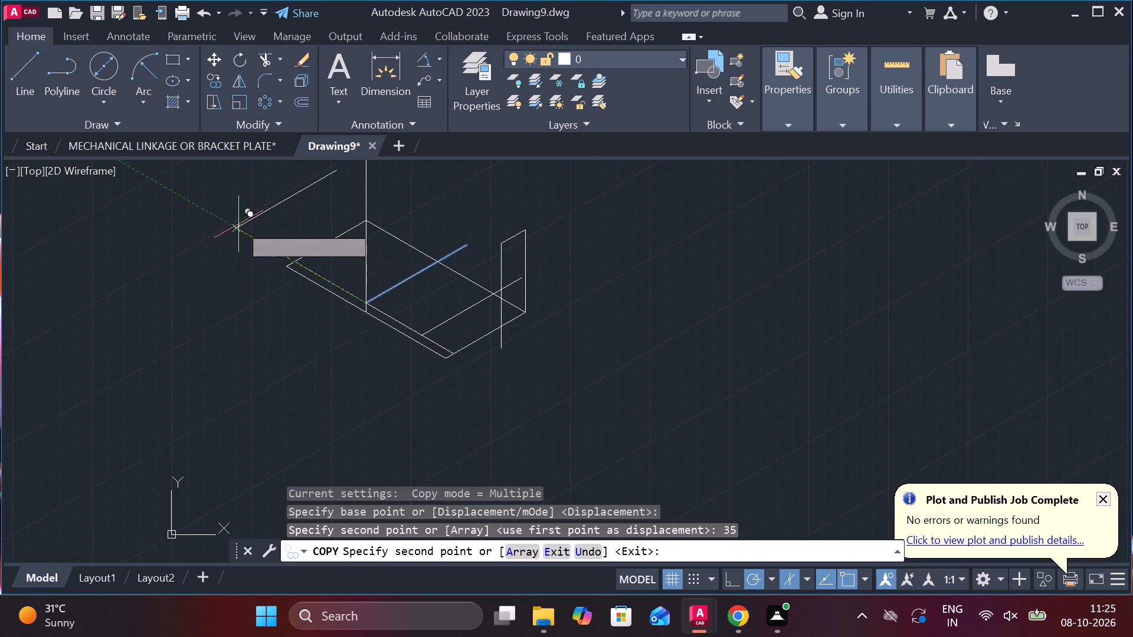
{"action": "type", "text": "35"}
{"action": "key", "text": "Return"}
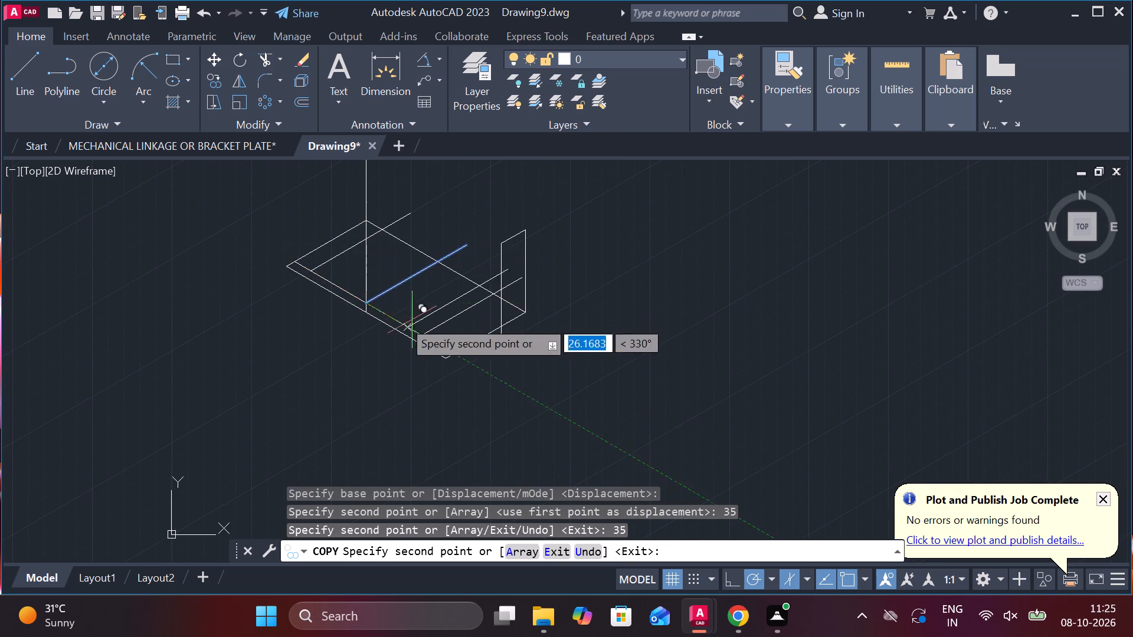
{"action": "scroll", "coordinate": [381, 320], "scroll_direction": "up", "scroll_amount": 2}
{"action": "middle_click_drag", "start_coordinate": [381, 344], "coordinate": [497, 437]}
{"action": "scroll", "coordinate": [435, 393], "scroll_direction": "down", "scroll_amount": 1}
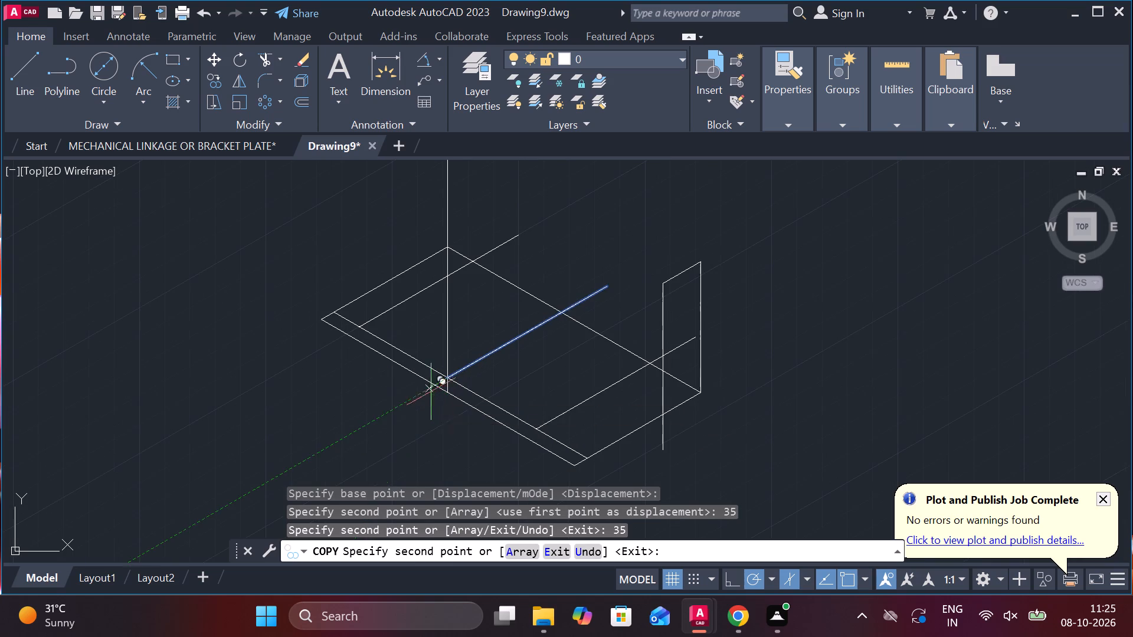
{"action": "key", "text": "Escape"}
Draw a line from the inner long edge's midpoint, 30 long at 30°, continuing about 69 vertically upward.
{"action": "scroll", "coordinate": [393, 402], "scroll_direction": "up", "scroll_amount": 1}
{"action": "middle_click_drag", "start_coordinate": [431, 402], "coordinate": [397, 393]}
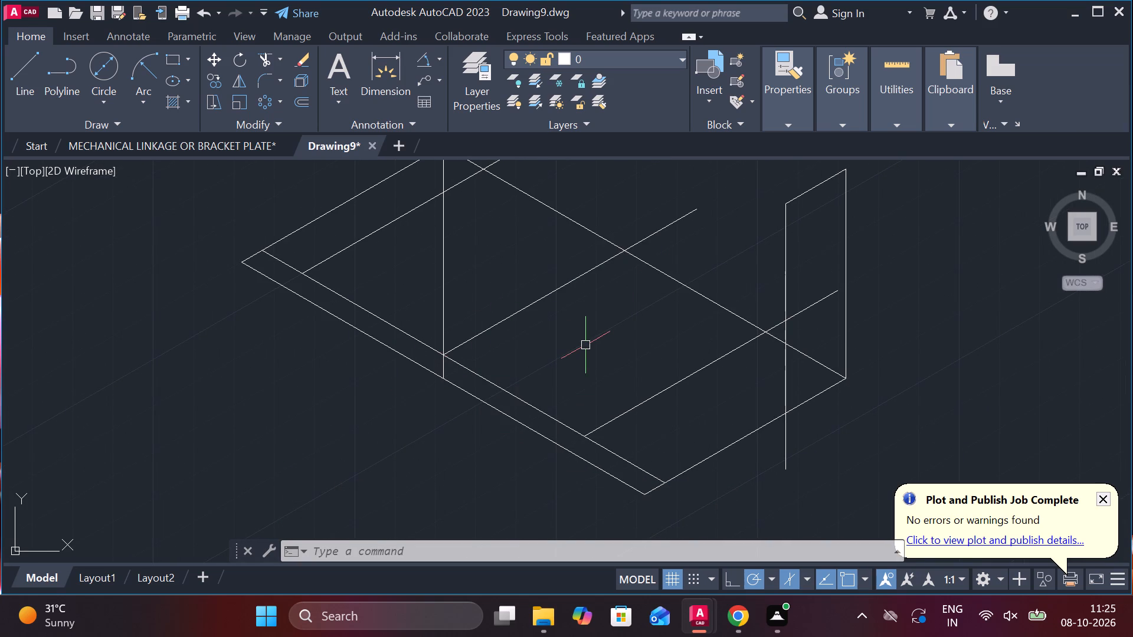
{"action": "key", "text": "l"}
{"action": "key", "text": "Return"}
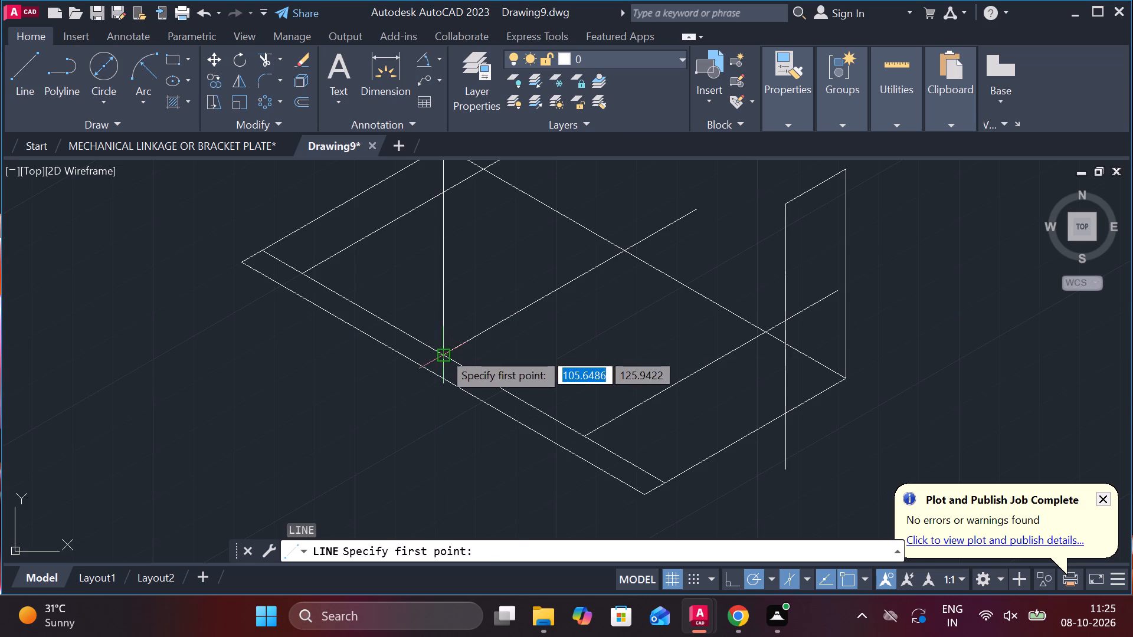
{"action": "left_click", "coordinate": [443, 352]}
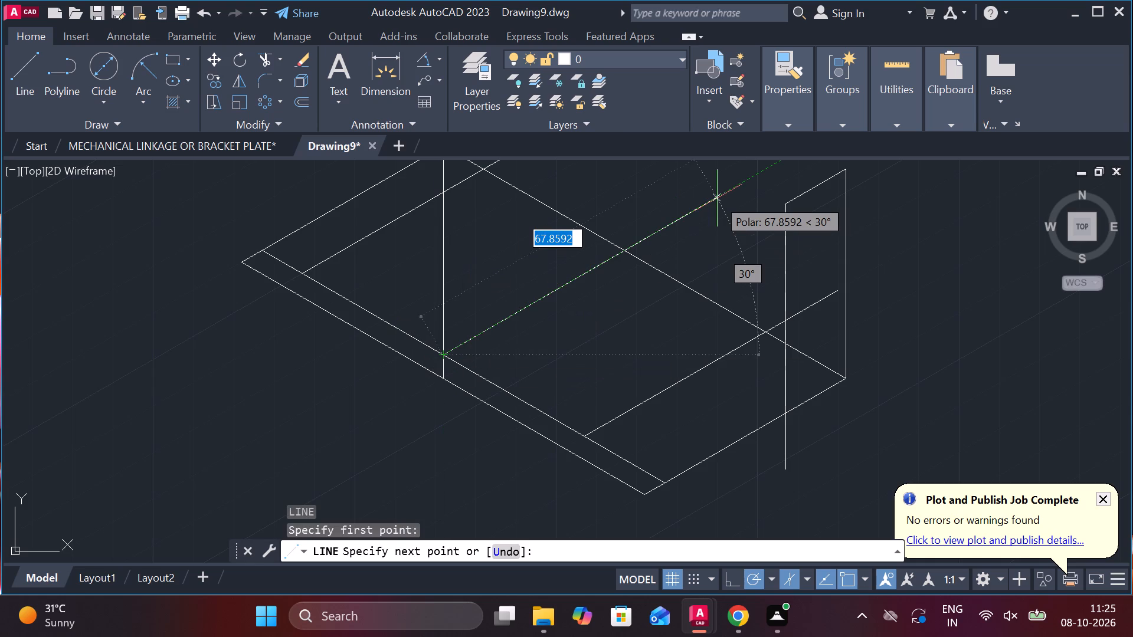
{"action": "type", "text": "30"}
{"action": "key", "text": "Return"}
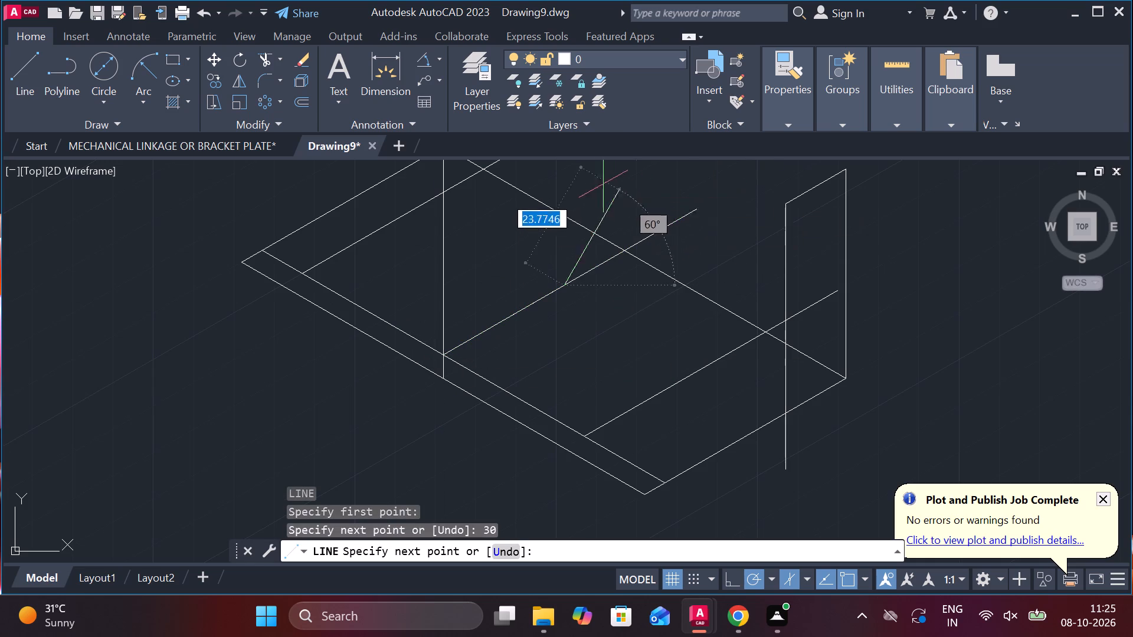
{"action": "middle_click", "coordinate": [566, 170]}
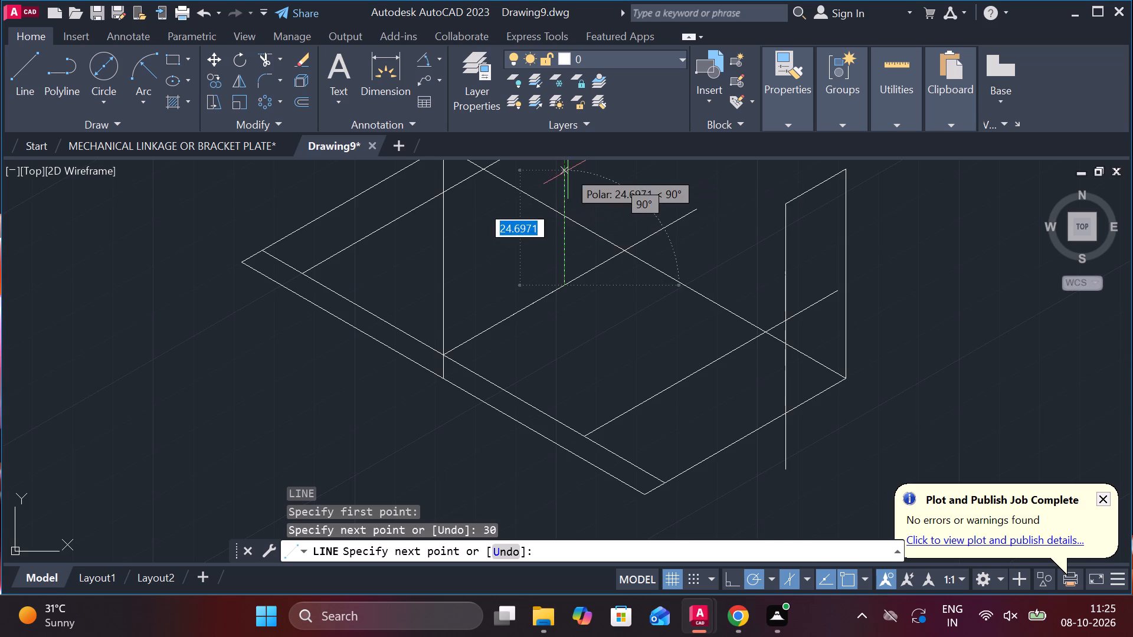
{"action": "middle_click_drag", "start_coordinate": [568, 170], "coordinate": [523, 374]}
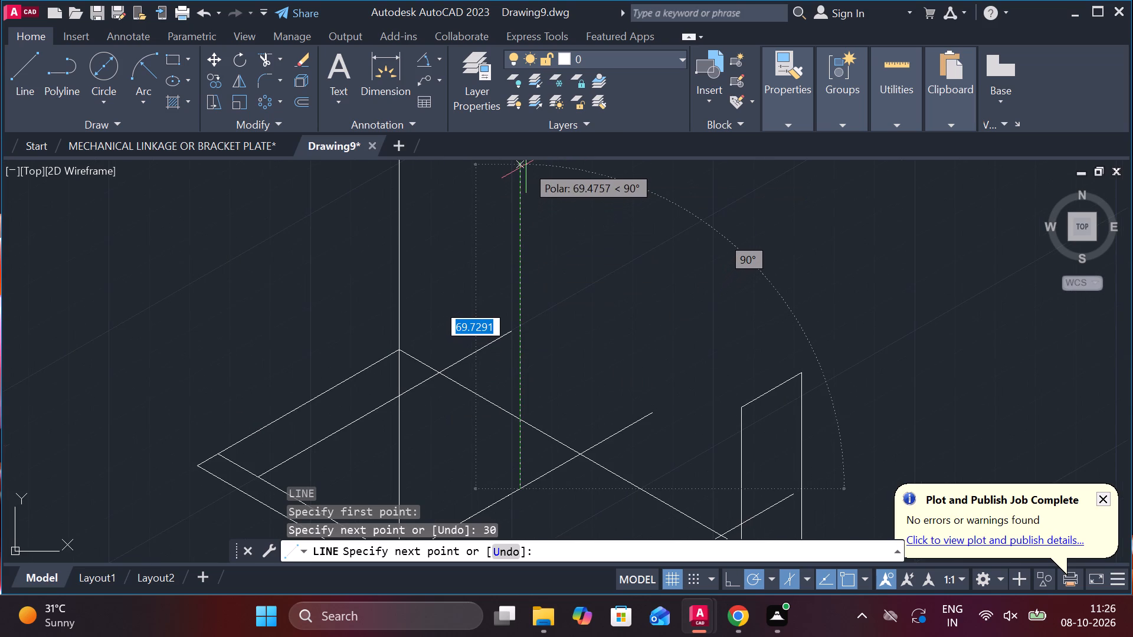
{"action": "left_click", "coordinate": [526, 165]}
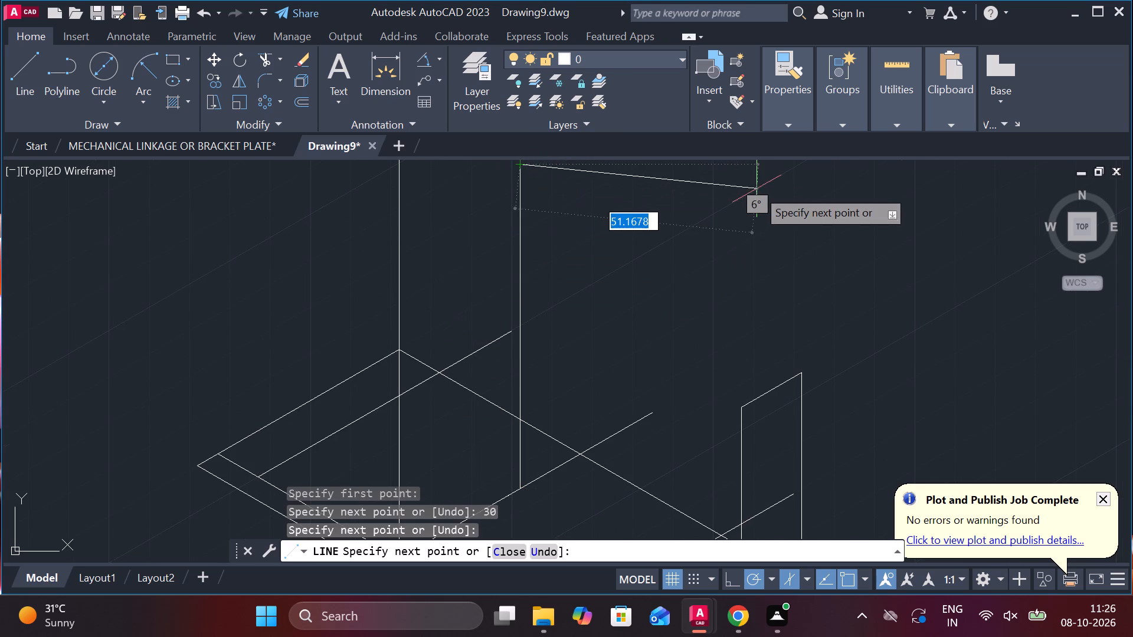
{"action": "key", "text": "Escape"}
Draw a line at 150° from the front top corner of the upright end face, extending past the new vertical line.
{"action": "key", "text": "l"}
{"action": "key", "text": "Return"}
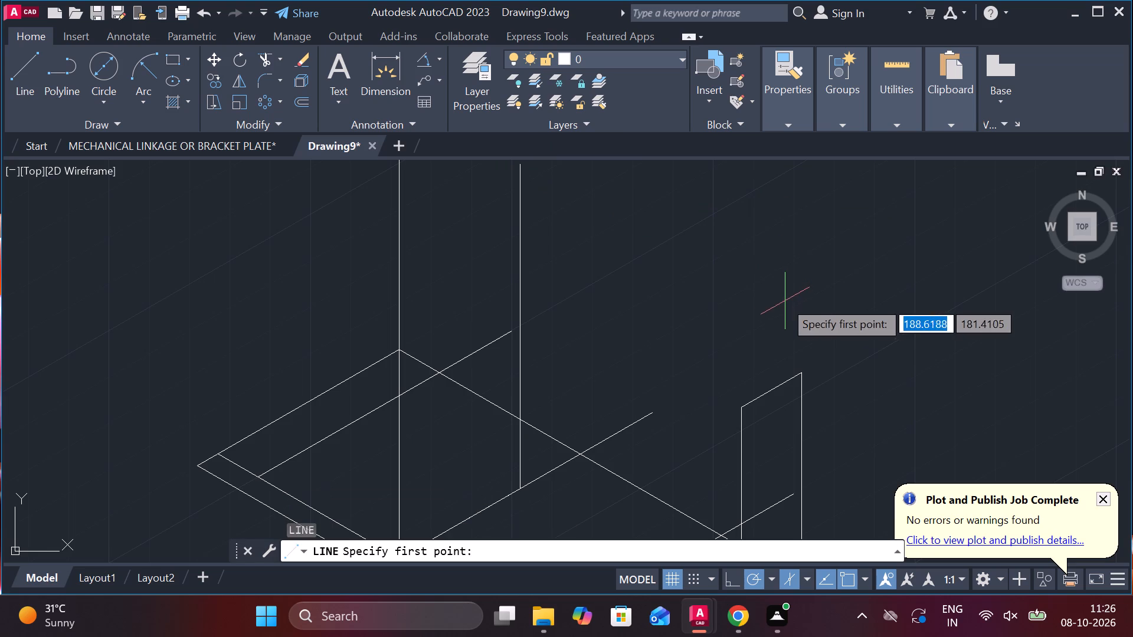
{"action": "left_click", "coordinate": [745, 413]}
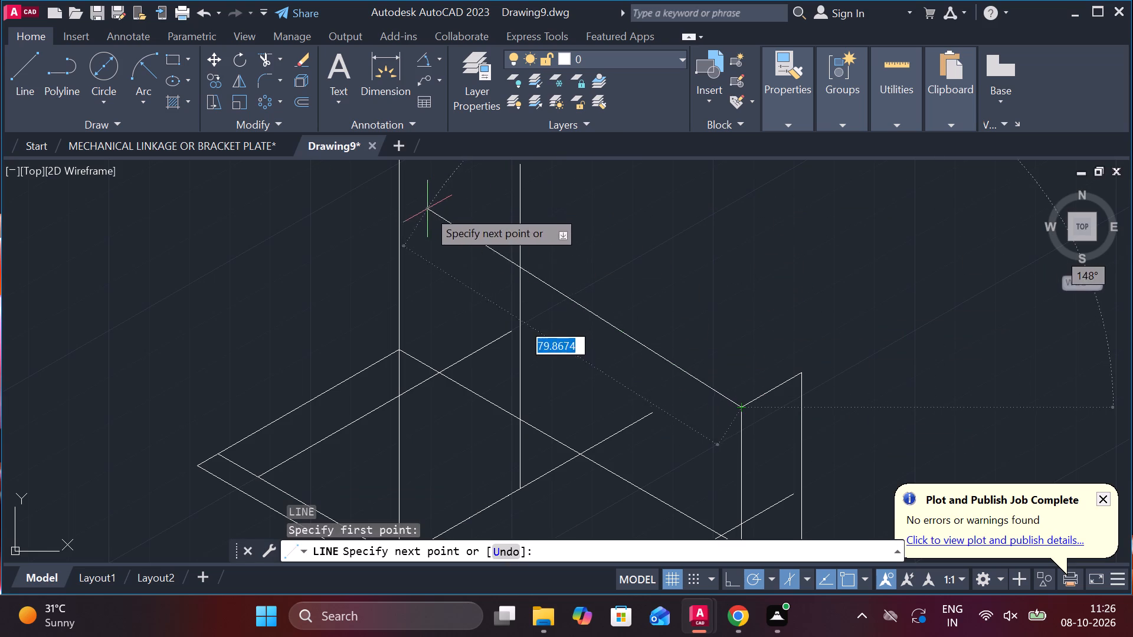
{"action": "left_click", "coordinate": [430, 232]}
{"action": "key", "text": "Escape"}
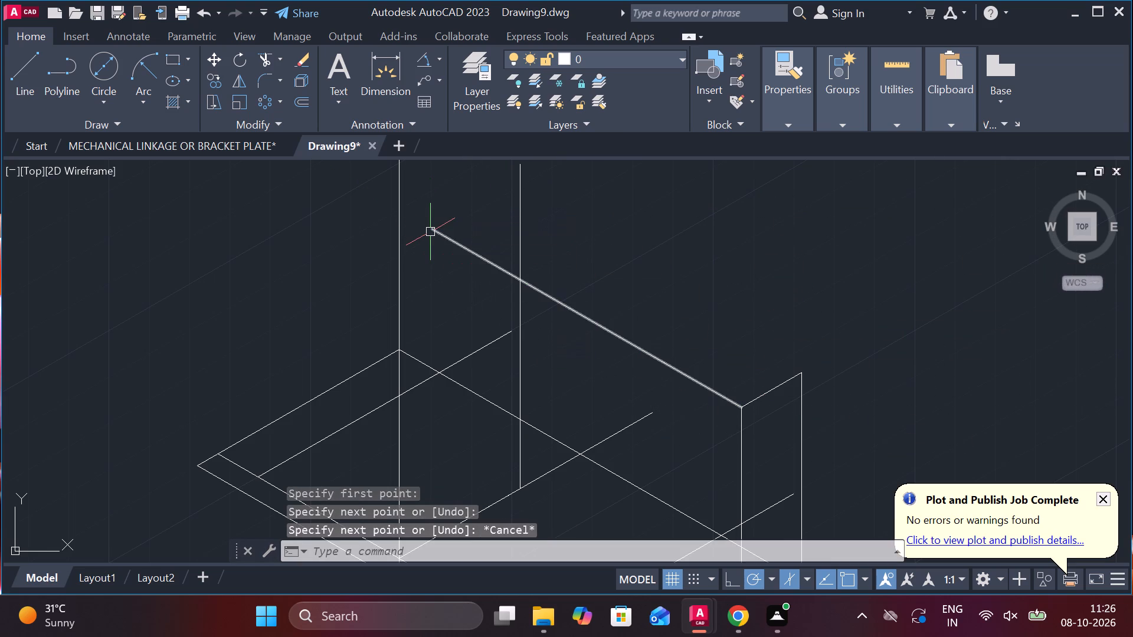
Draw a parallel 150° line from the rear top corner of the upright end face, extending past both tall vertical lines.
{"action": "key", "text": "l"}
{"action": "key", "text": "Return"}
{"action": "left_click", "coordinate": [806, 376]}
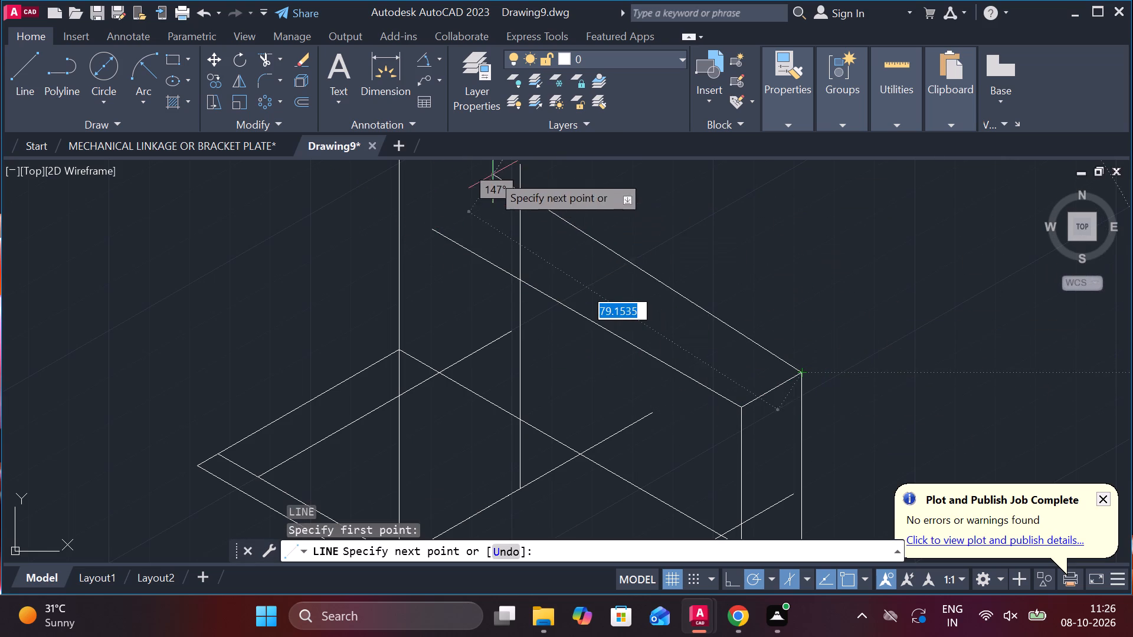
{"action": "middle_click_drag", "start_coordinate": [502, 175], "coordinate": [569, 379]}
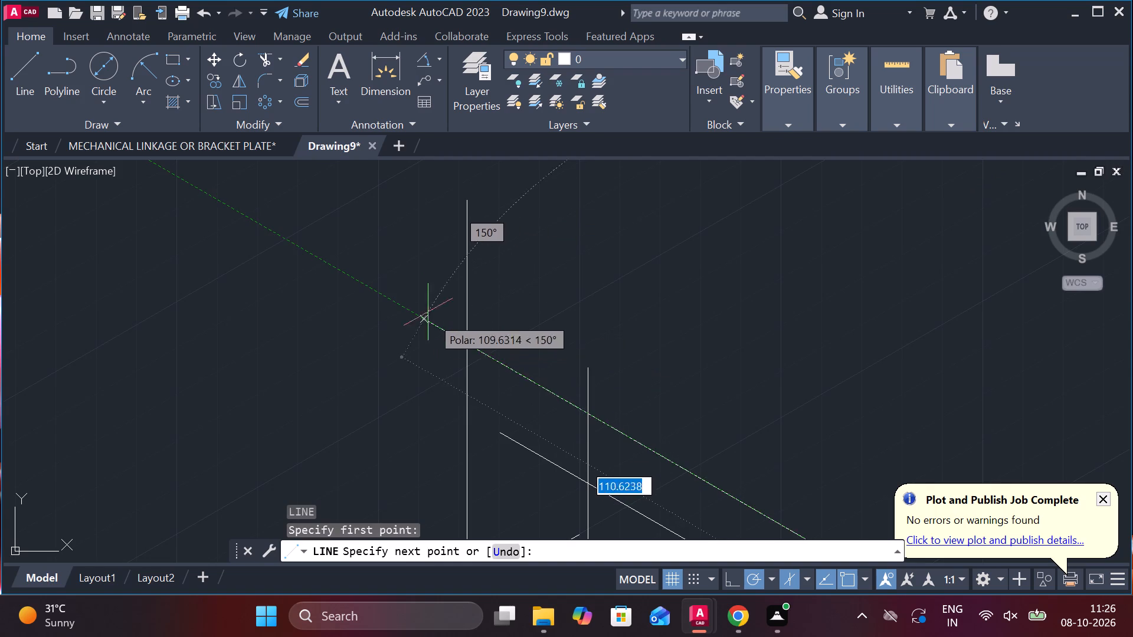
{"action": "left_click", "coordinate": [393, 298]}
{"action": "key", "text": "Escape"}
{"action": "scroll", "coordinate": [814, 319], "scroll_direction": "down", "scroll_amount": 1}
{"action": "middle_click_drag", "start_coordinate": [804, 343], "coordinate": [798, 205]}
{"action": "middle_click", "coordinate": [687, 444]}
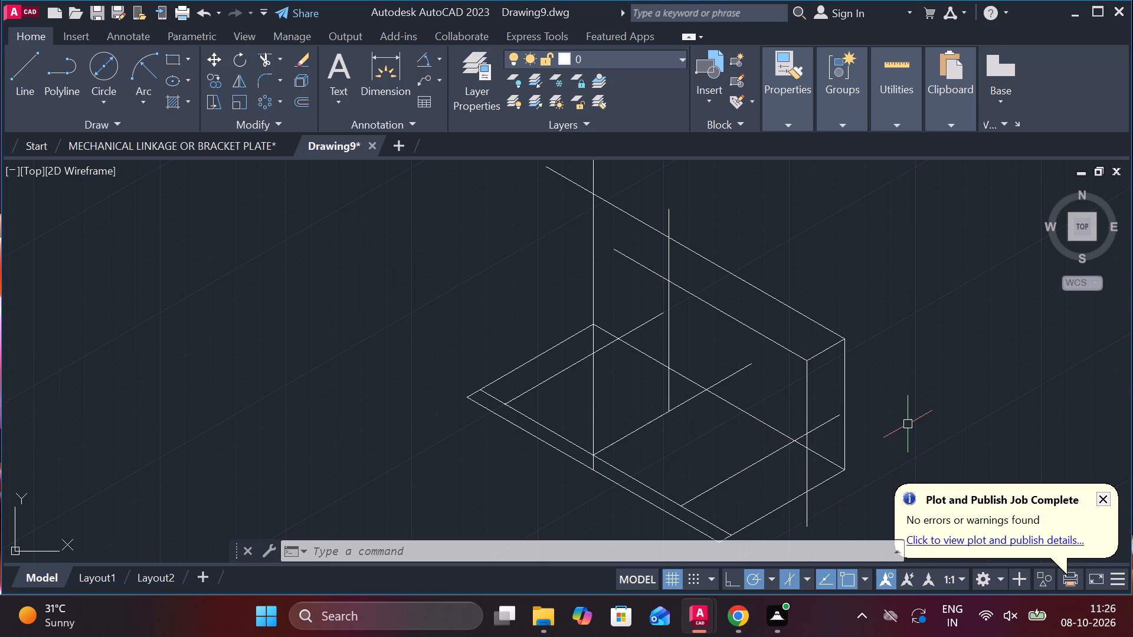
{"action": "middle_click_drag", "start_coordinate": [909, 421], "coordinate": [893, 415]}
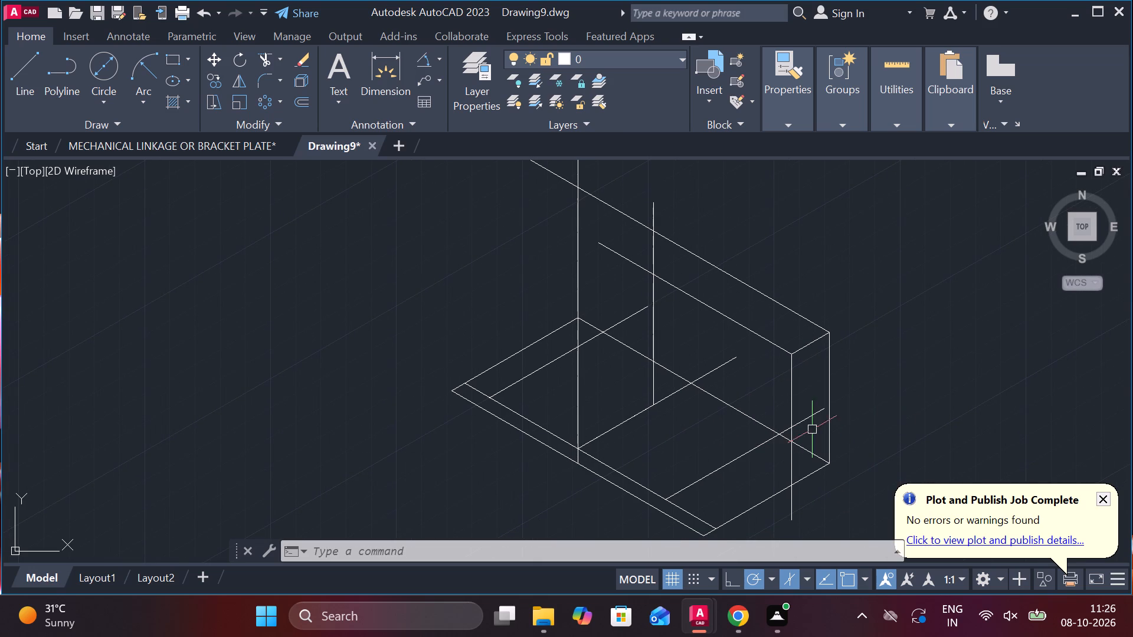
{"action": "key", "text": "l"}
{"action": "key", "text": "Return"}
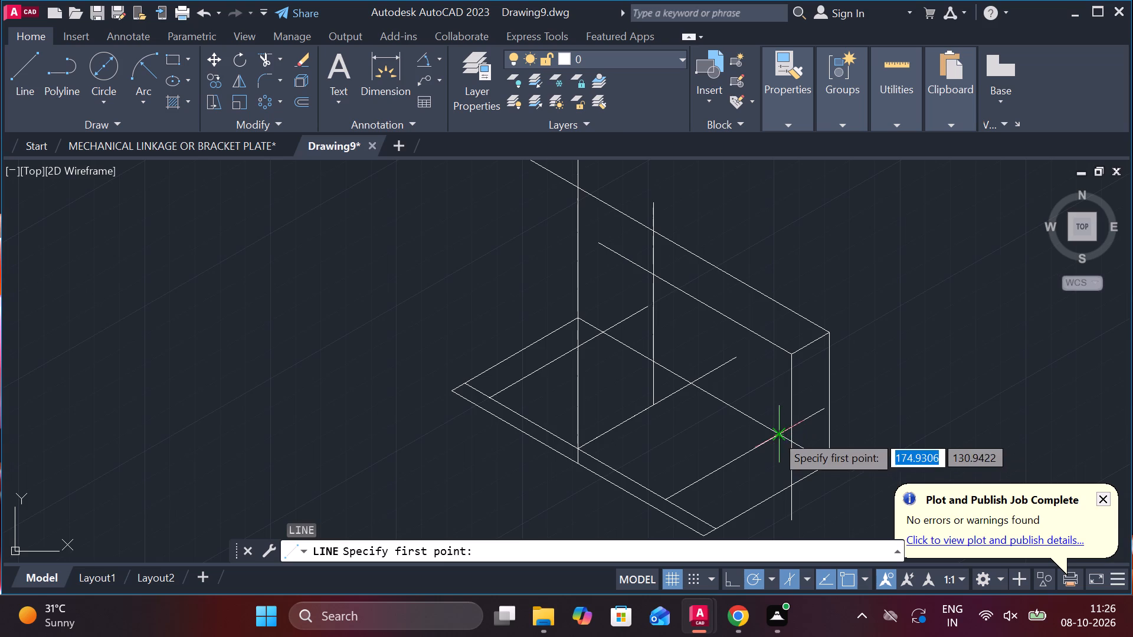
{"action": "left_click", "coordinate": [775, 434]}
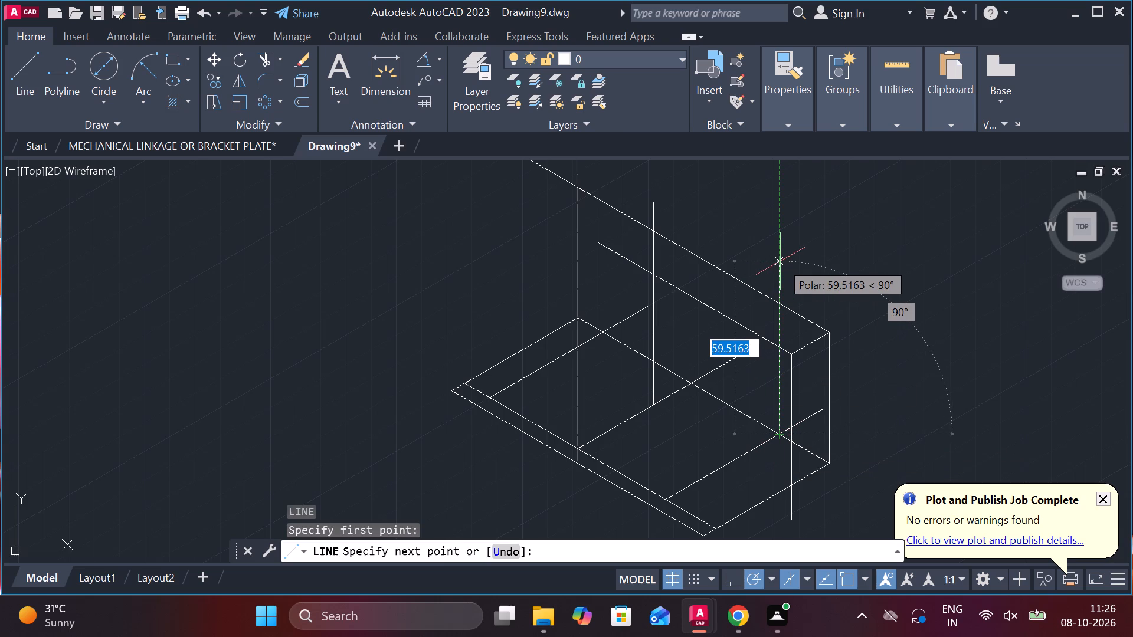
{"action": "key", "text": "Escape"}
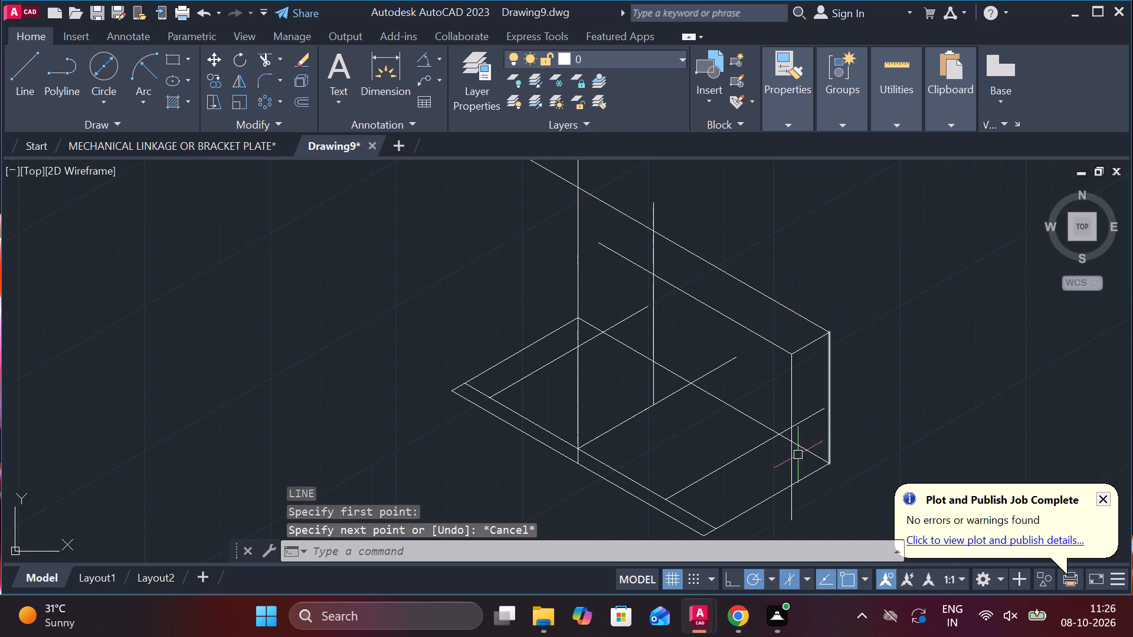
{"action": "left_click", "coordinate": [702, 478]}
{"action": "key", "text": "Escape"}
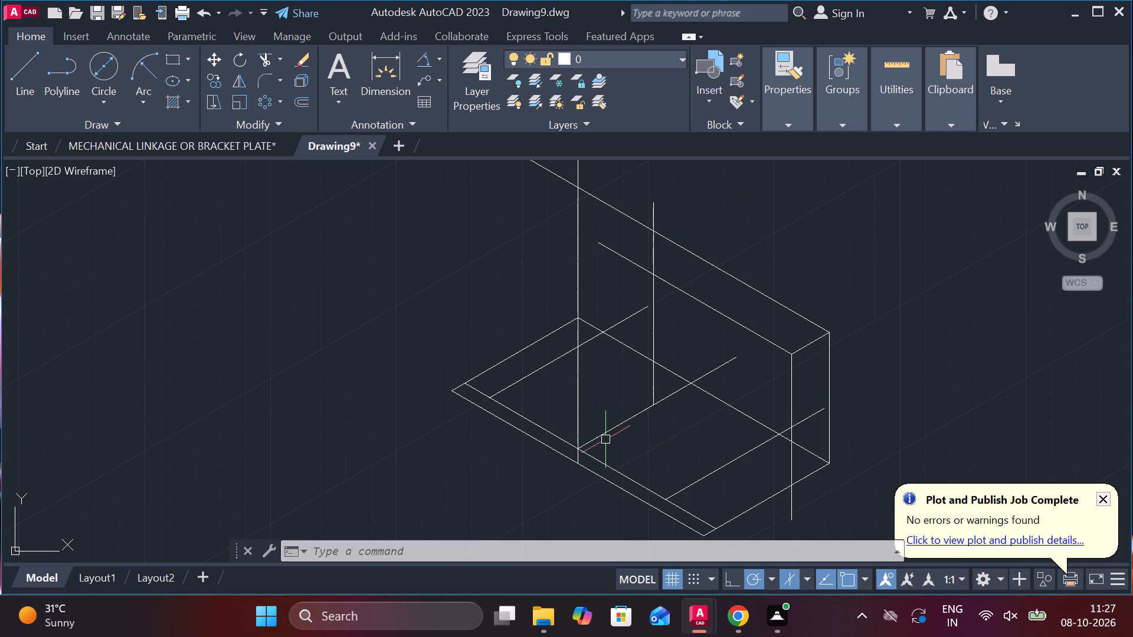
Trim the short stub of the tall vertical line between the base's outer and inner front-left long edges.
{"action": "scroll", "coordinate": [582, 474], "scroll_direction": "up", "scroll_amount": 1}
{"action": "type", "text": "TR"}
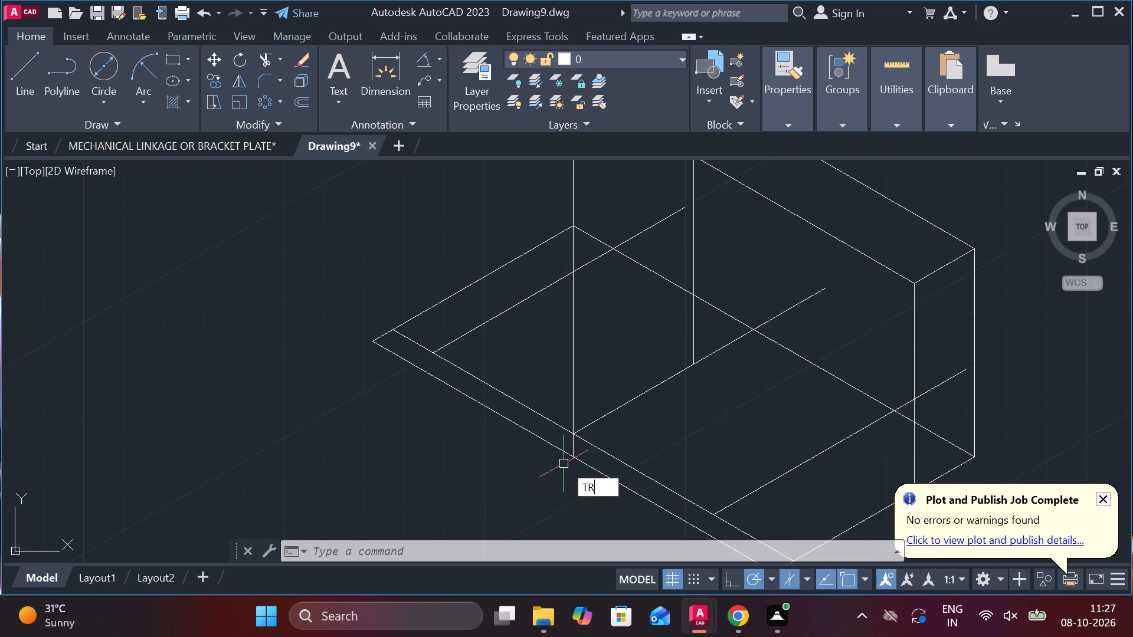
{"action": "key", "text": "space"}
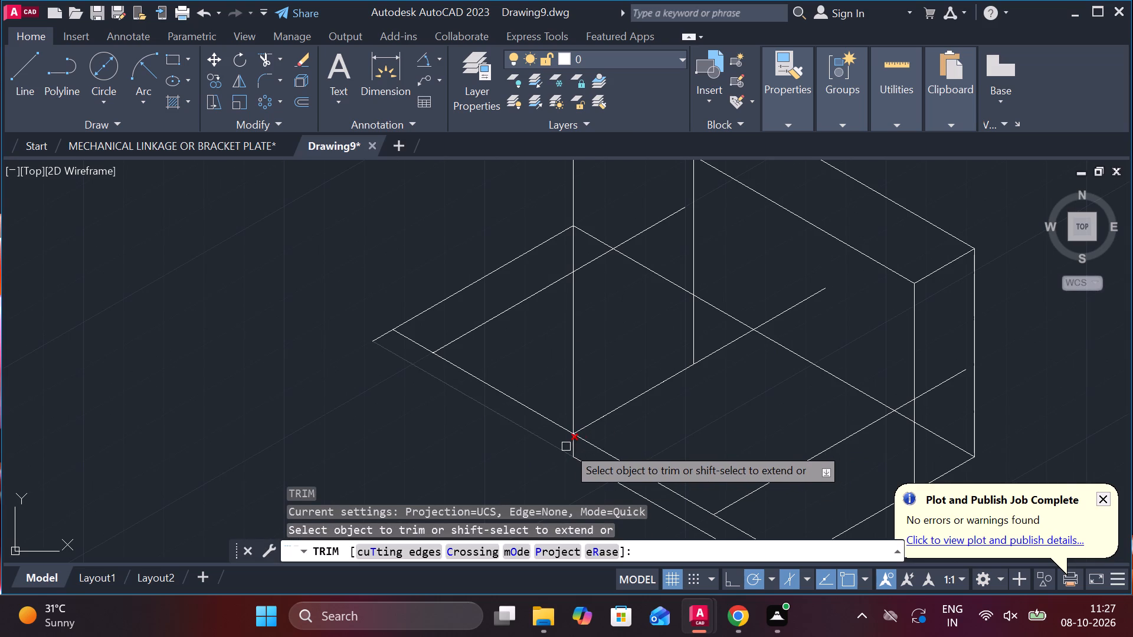
{"action": "scroll", "coordinate": [579, 445], "scroll_direction": "up", "scroll_amount": 1}
{"action": "left_click", "coordinate": [570, 442]}
{"action": "scroll", "coordinate": [566, 442], "scroll_direction": "down", "scroll_amount": 1}
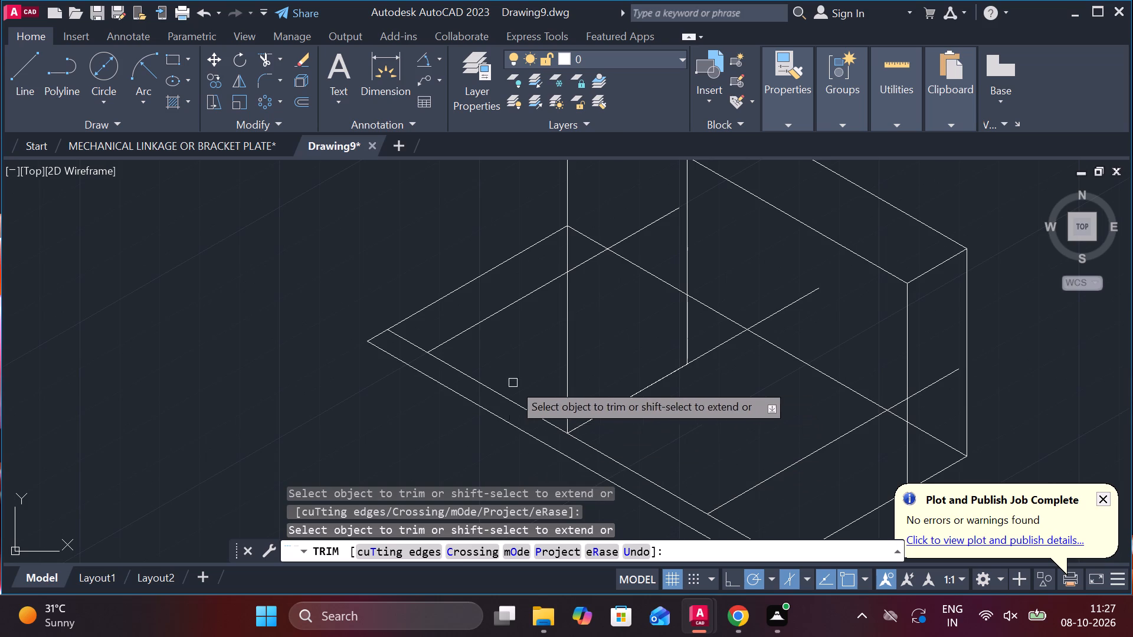
{"action": "key", "text": "Escape"}
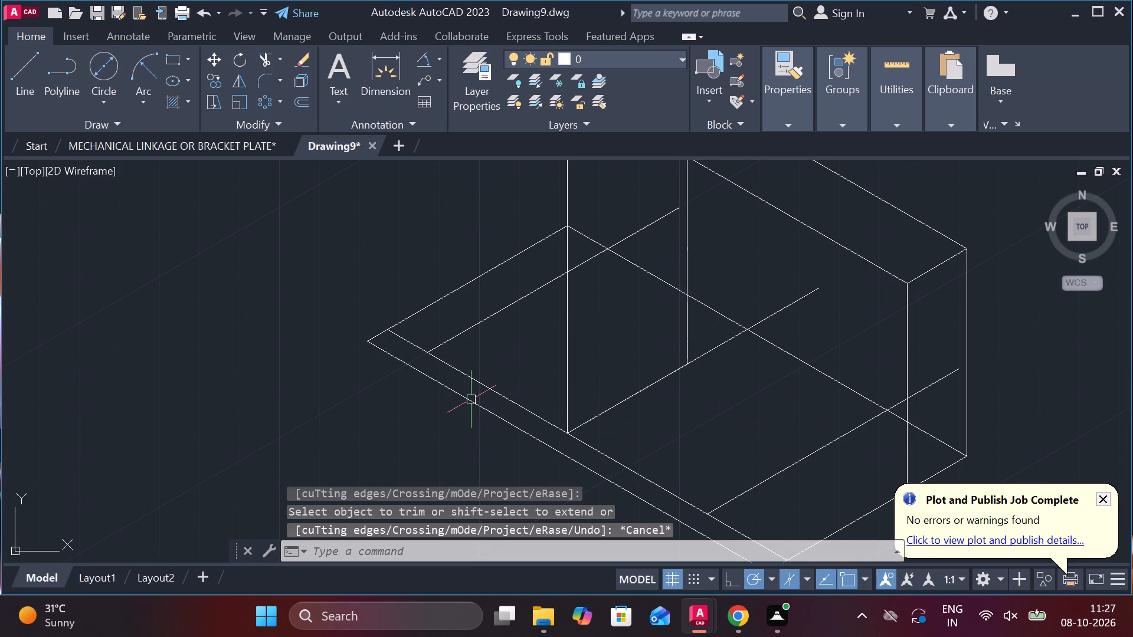
Trim the middle 30° line where it continues beyond the foot of the second vertical line.
{"action": "scroll", "coordinate": [470, 399], "scroll_direction": "down", "scroll_amount": 1}
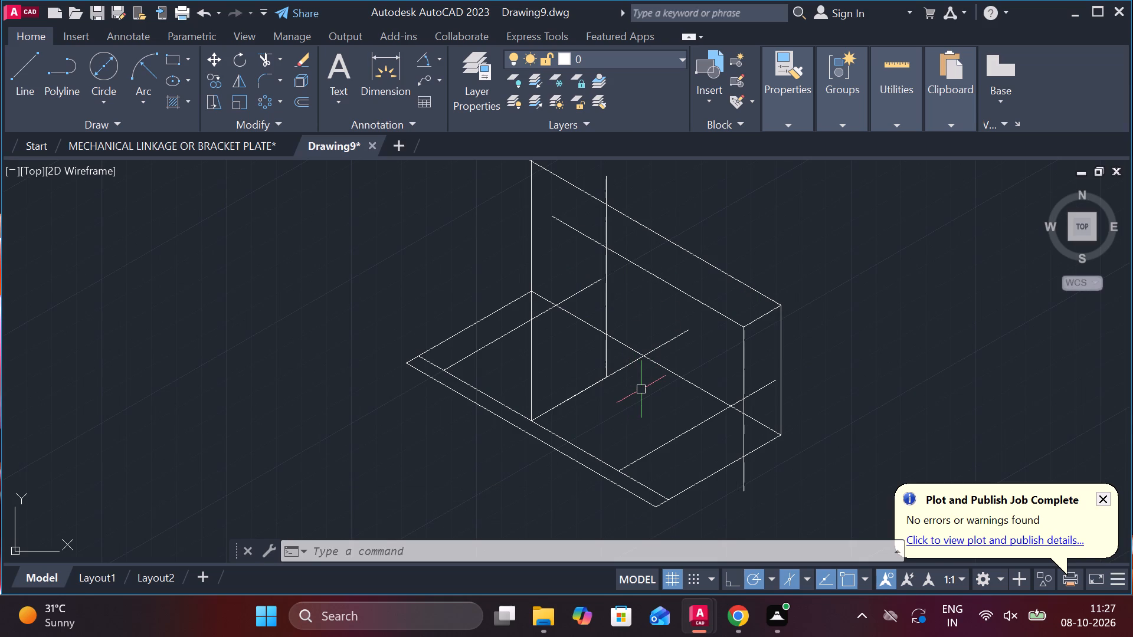
{"action": "type", "text": "TR"}
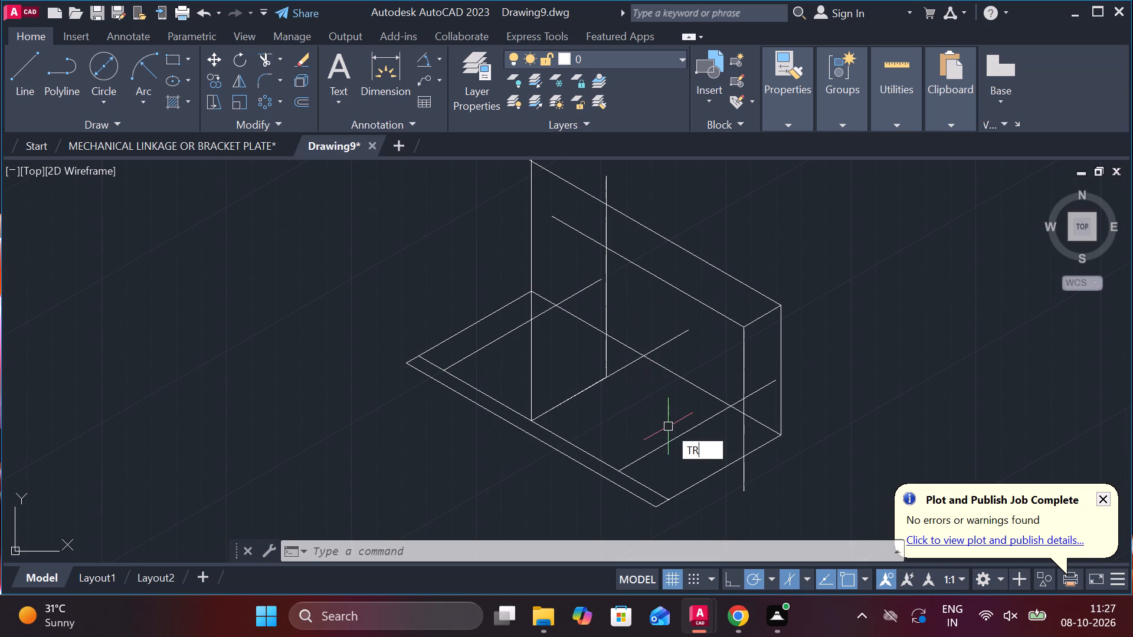
{"action": "key", "text": "Return"}
{"action": "left_click", "coordinate": [628, 372]}
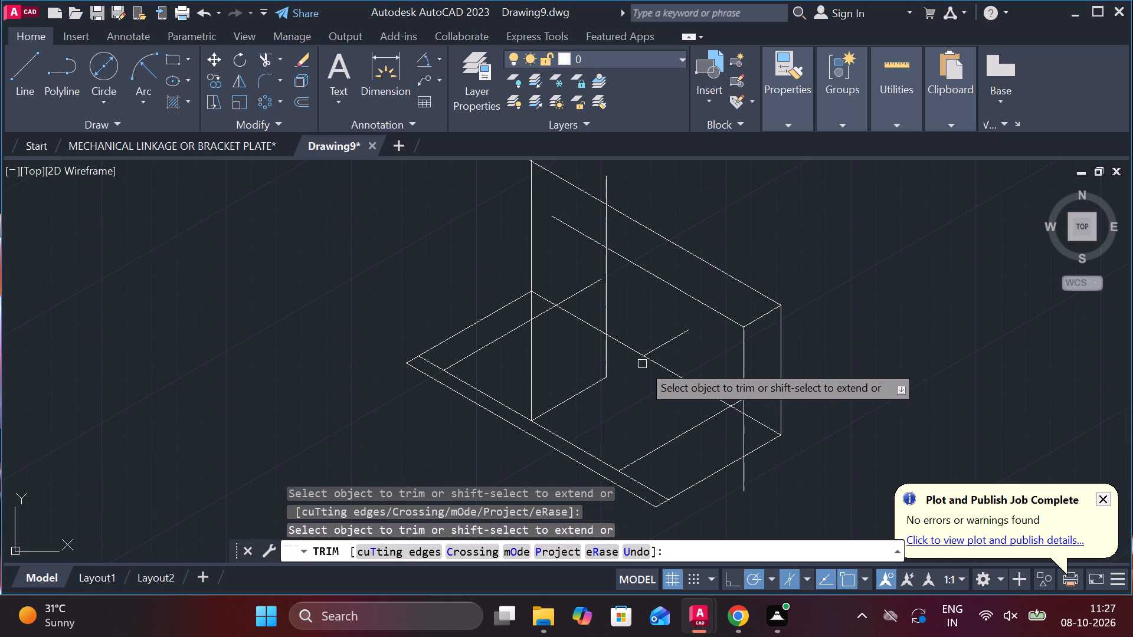
{"action": "left_click", "coordinate": [667, 346]}
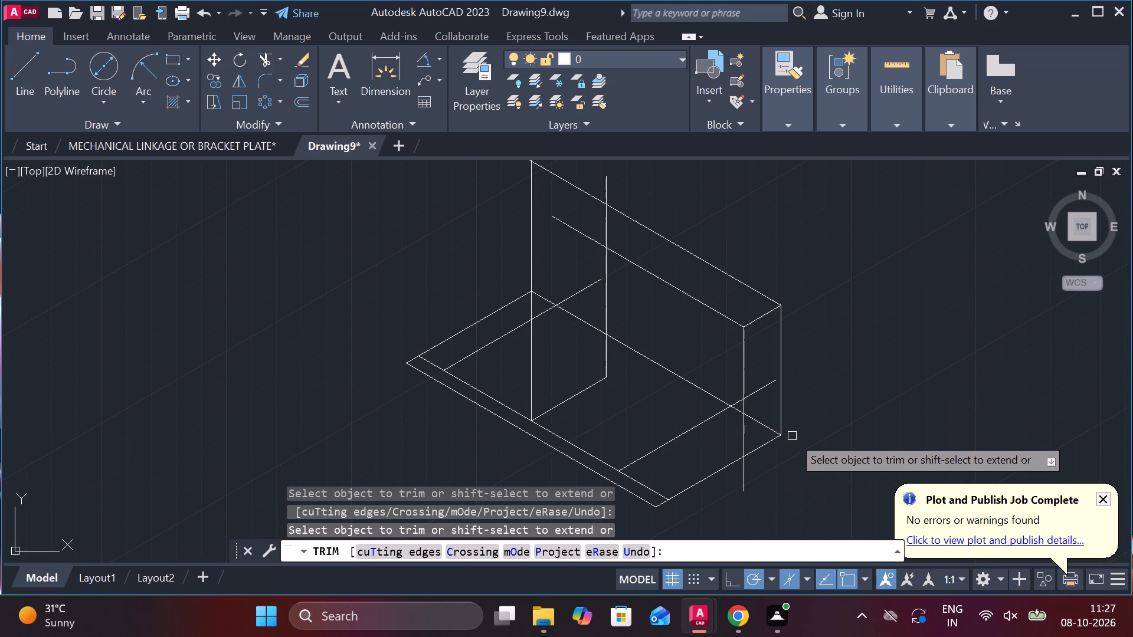
{"action": "key", "text": "Escape"}
Draw a line about 61 long at 330° from the second vertical line's foot, past the base's front-right edge.
{"action": "key", "text": "l"}
{"action": "key", "text": "Return"}
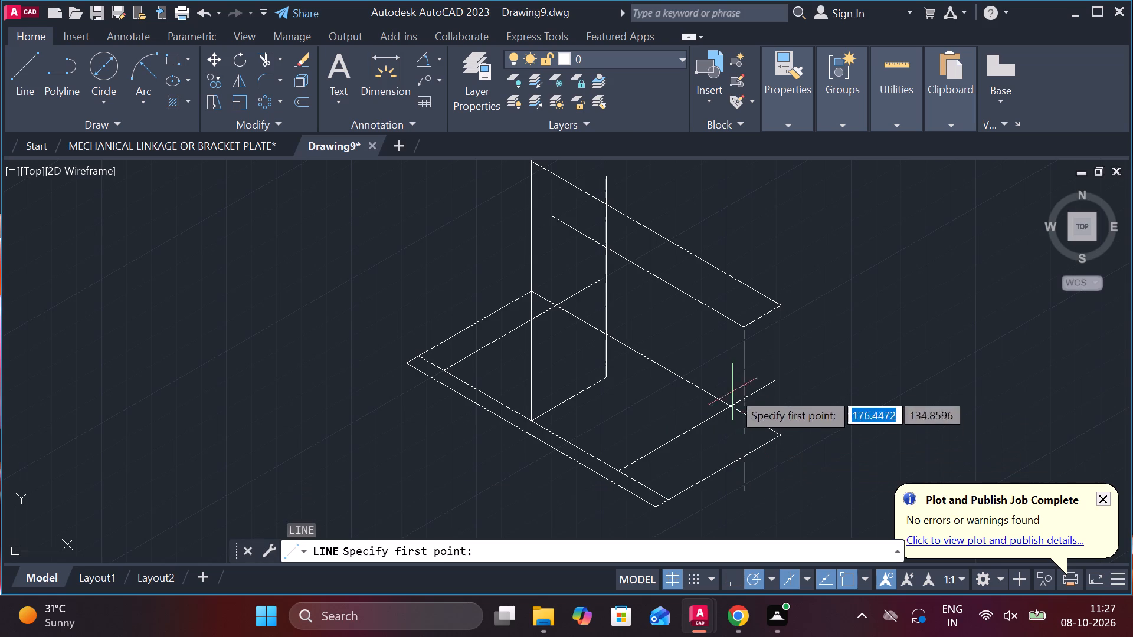
{"action": "left_click", "coordinate": [615, 378]}
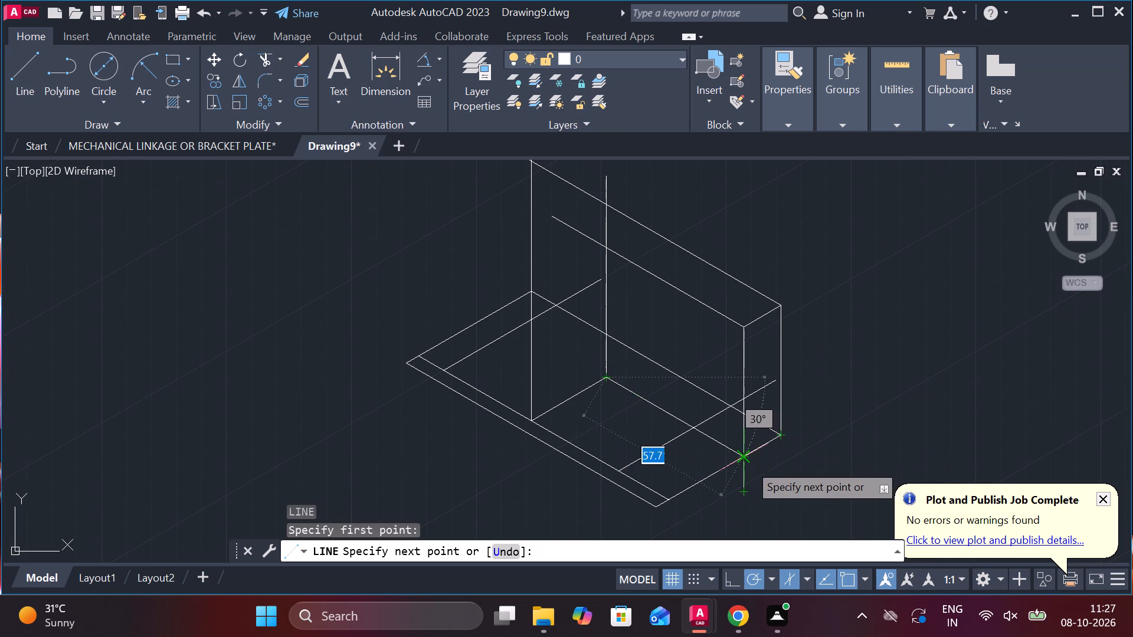
{"action": "scroll", "coordinate": [748, 463], "scroll_direction": "up", "scroll_amount": 3}
{"action": "scroll", "coordinate": [776, 473], "scroll_direction": "down", "scroll_amount": 2}
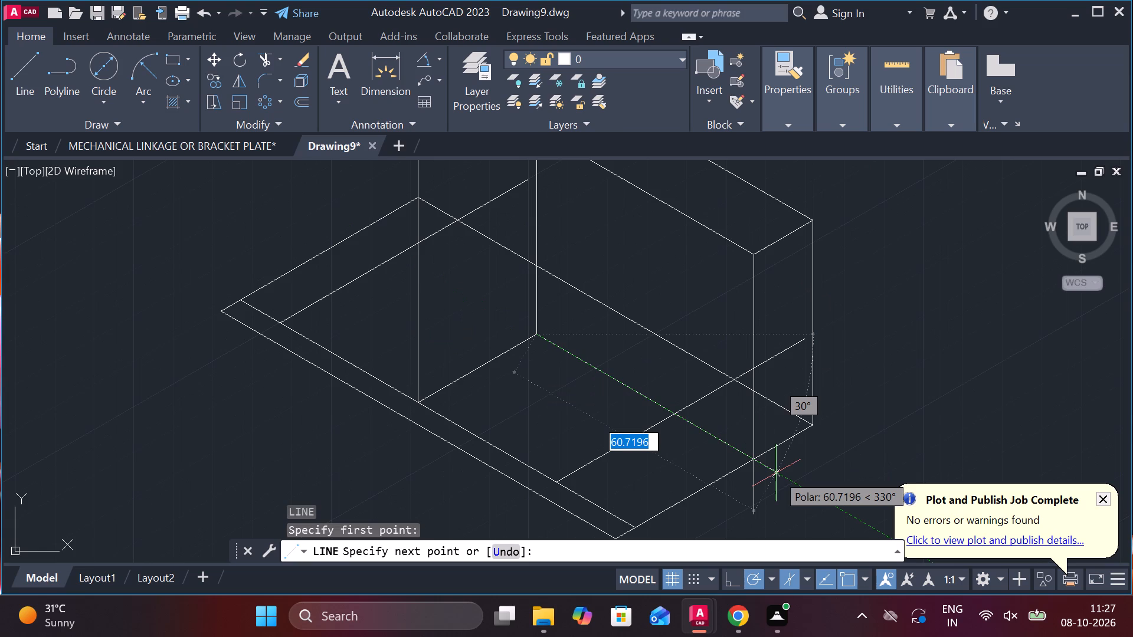
{"action": "left_click", "coordinate": [776, 473]}
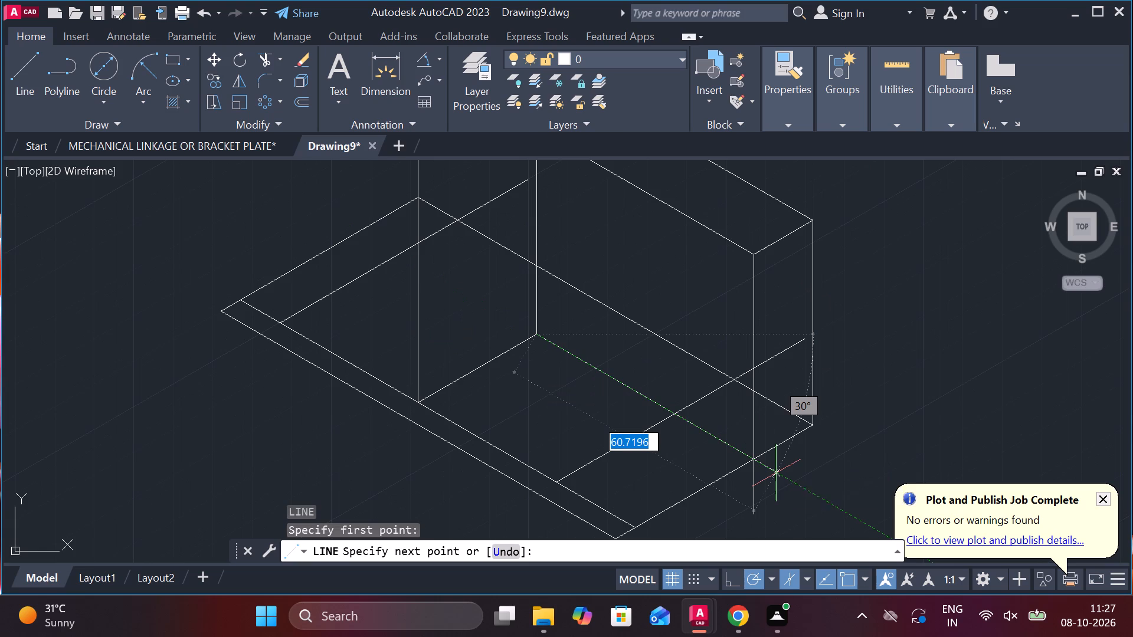
{"action": "key", "text": "Escape"}
Trim the new line's overhang past the base's front-right edge and the upright end's vertical line below that edge.
{"action": "type", "text": "TR"}
{"action": "key", "text": "space"}
{"action": "left_click", "coordinate": [773, 467]}
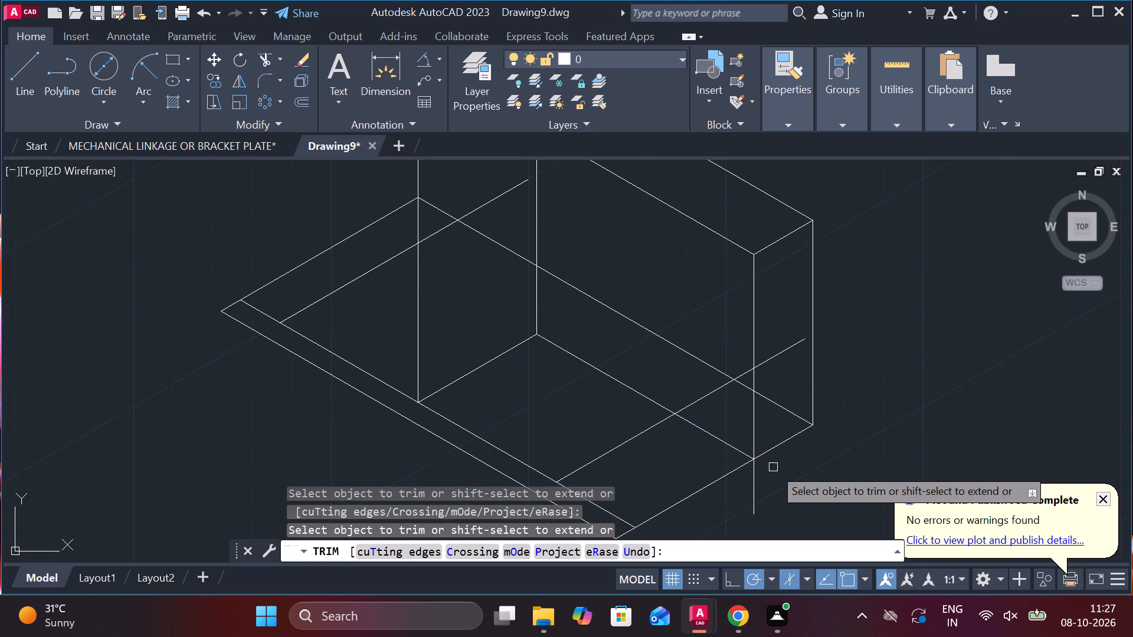
{"action": "left_click", "coordinate": [754, 495]}
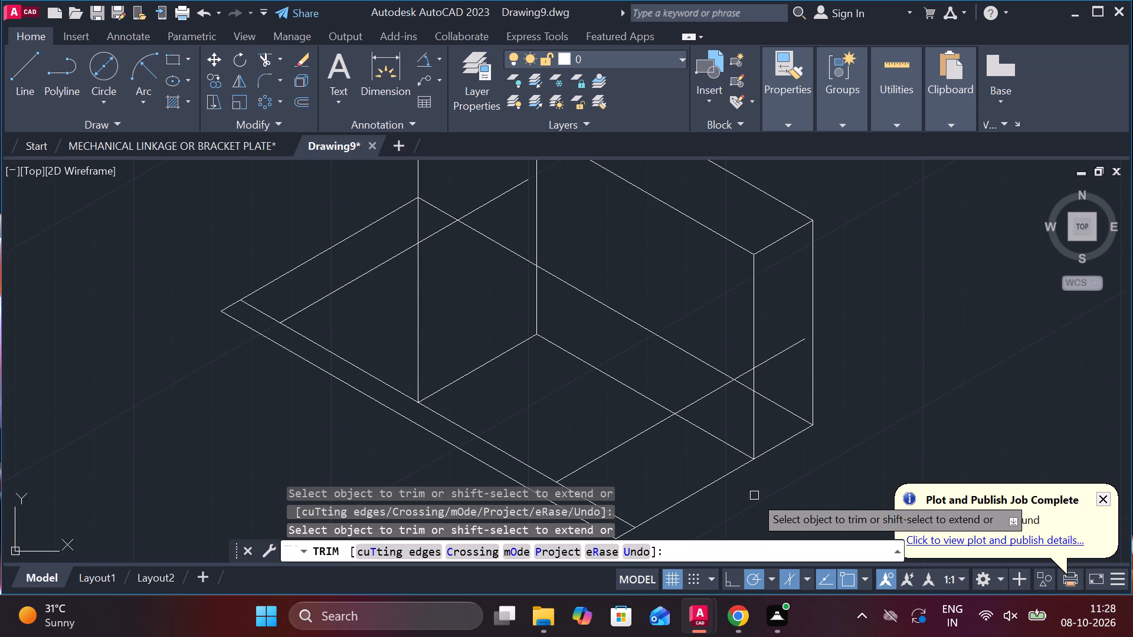
Trim away the remaining pieces of the 30° line crossing the base near its front-right end.
{"action": "scroll", "coordinate": [754, 486], "scroll_direction": "down", "scroll_amount": 1}
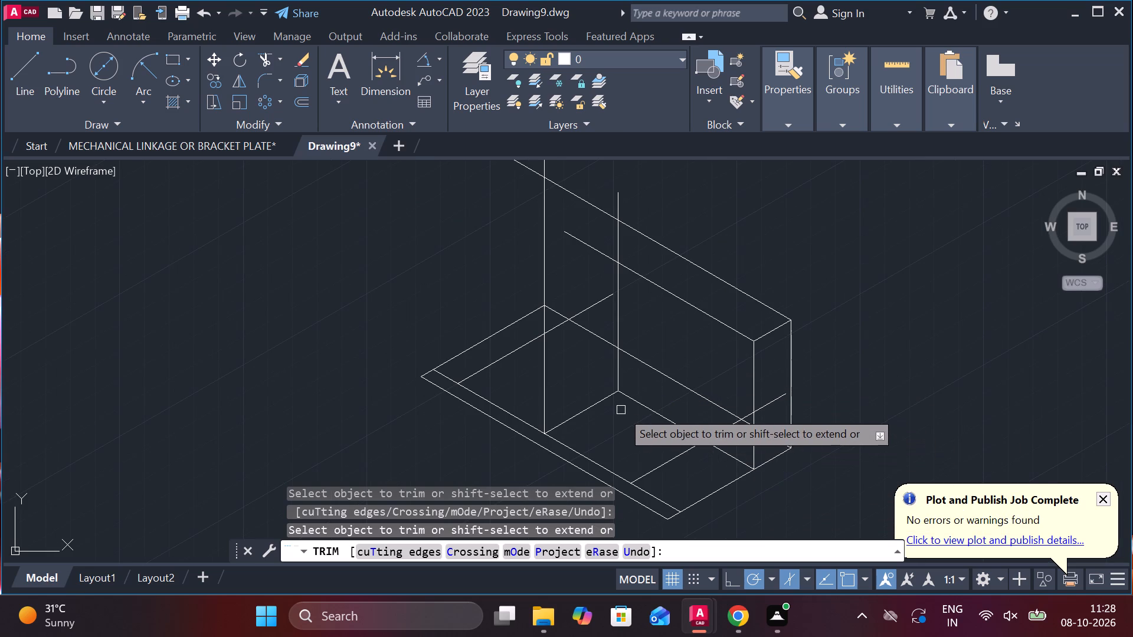
{"action": "left_click", "coordinate": [677, 455]}
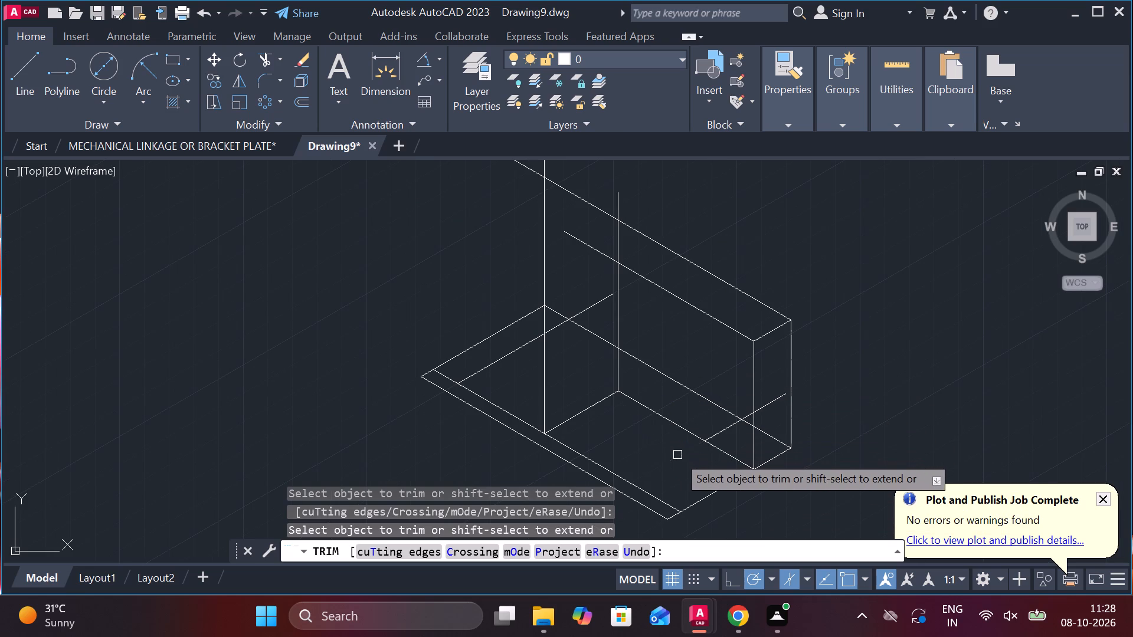
{"action": "left_click", "coordinate": [719, 428]}
{"action": "left_click", "coordinate": [781, 402]}
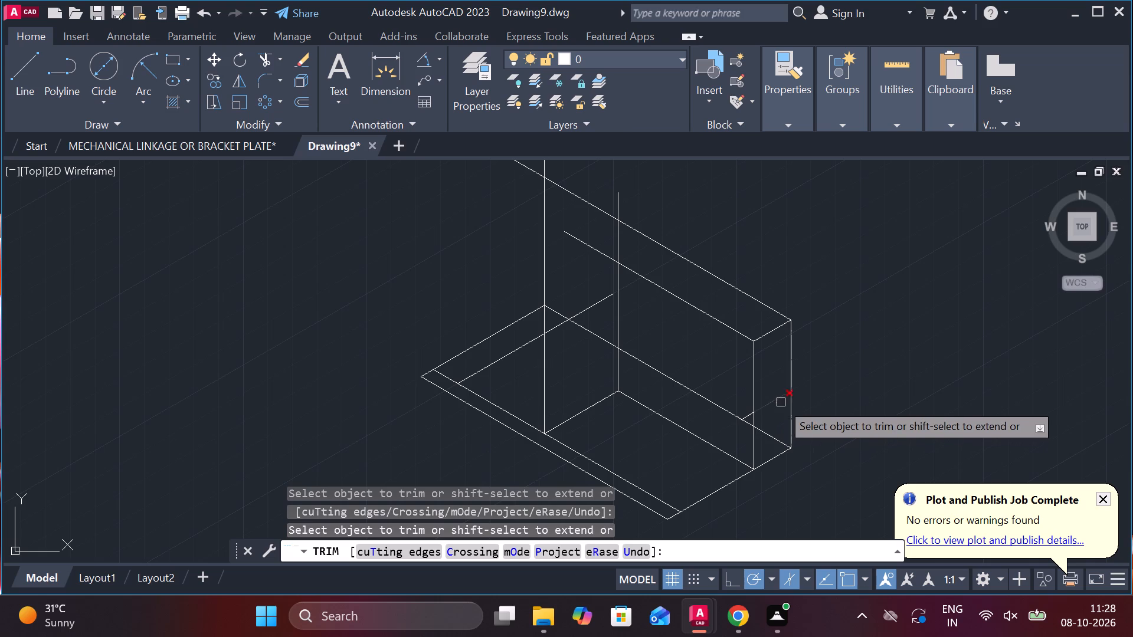
{"action": "scroll", "coordinate": [741, 418], "scroll_direction": "up", "scroll_amount": 1}
{"action": "left_click", "coordinate": [753, 412]}
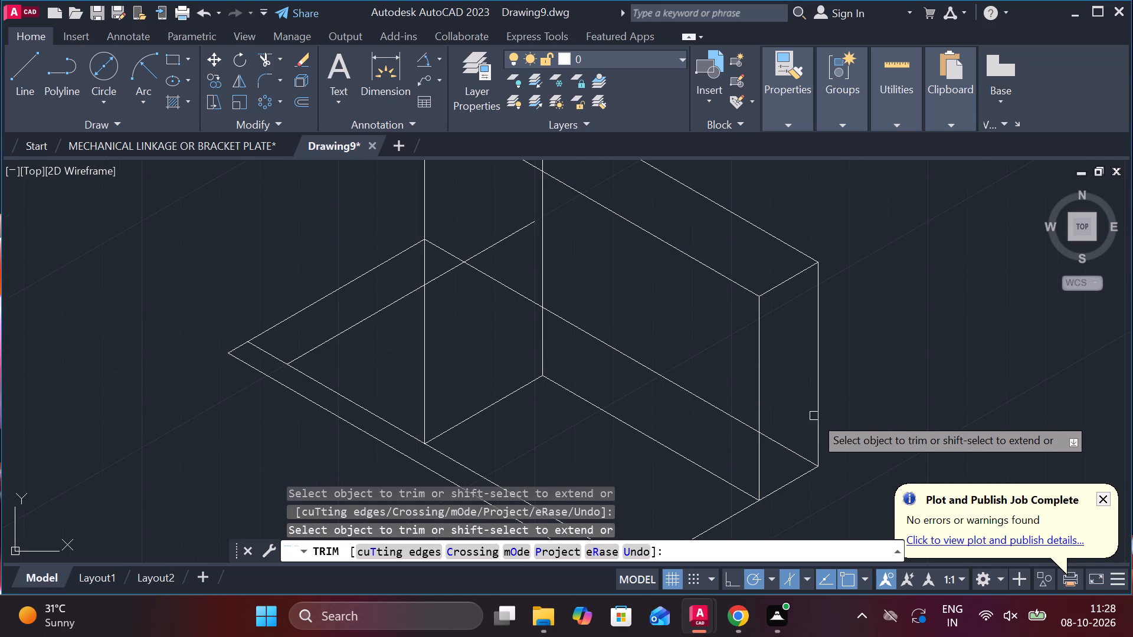
{"action": "scroll", "coordinate": [826, 418], "scroll_direction": "down", "scroll_amount": 1}
{"action": "middle_click_drag", "start_coordinate": [823, 451], "coordinate": [823, 422]}
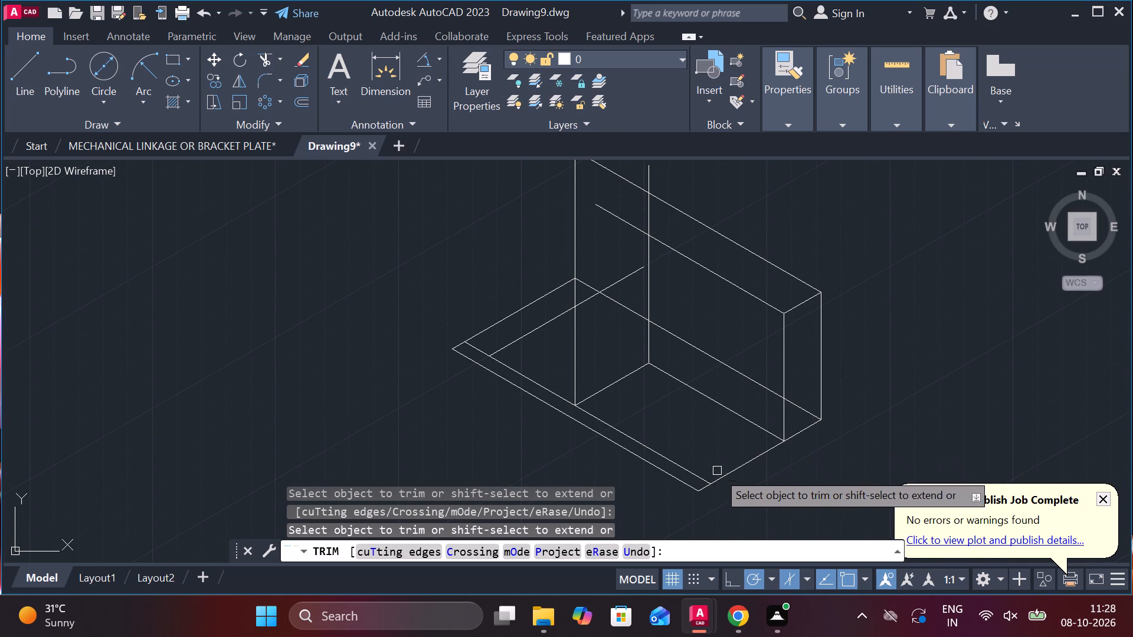
{"action": "middle_click_drag", "start_coordinate": [534, 431], "coordinate": [526, 378]}
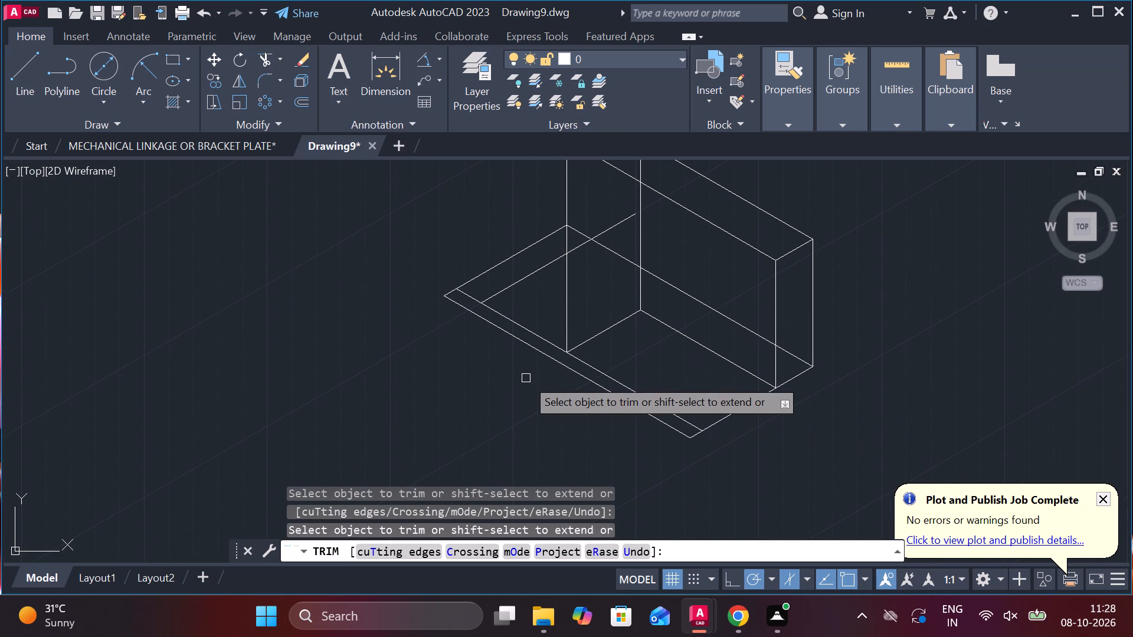
{"action": "key", "text": "Escape"}
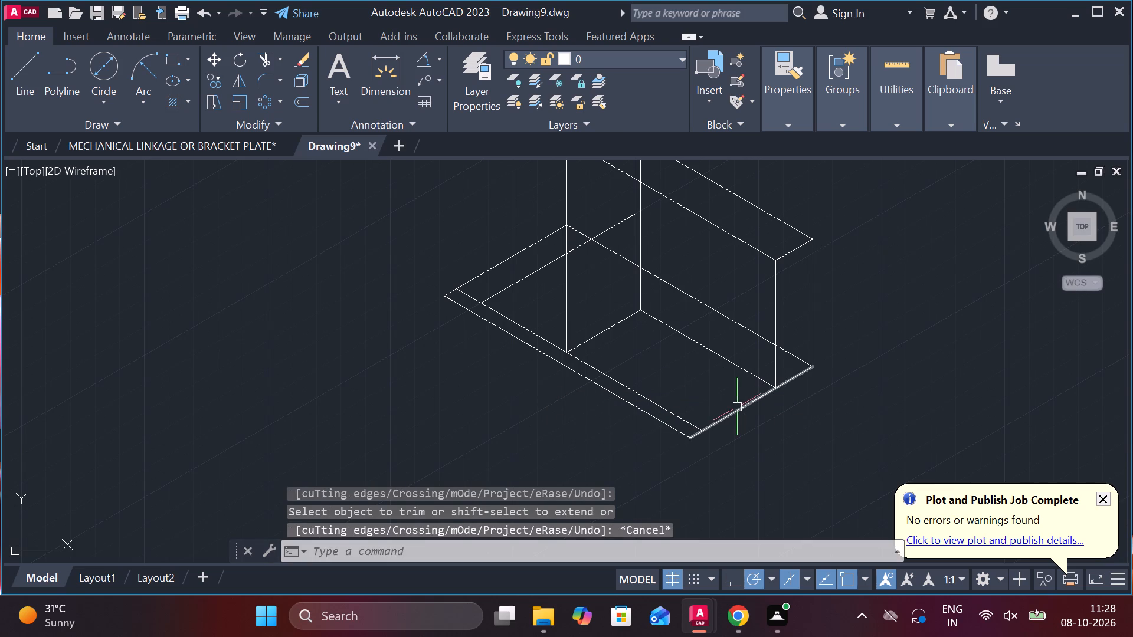
Copy the four outer edges of the base 15 straight down to form the base's thickness.
{"action": "left_click", "coordinate": [739, 409]}
{"action": "left_click", "coordinate": [658, 422]}
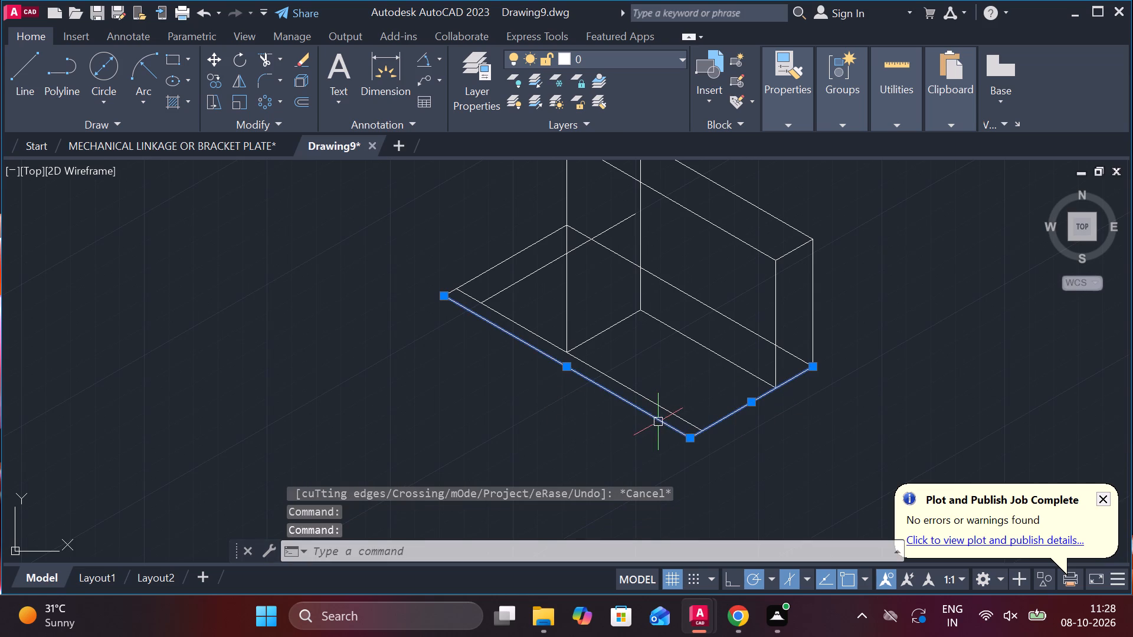
{"action": "left_click", "coordinate": [503, 260]}
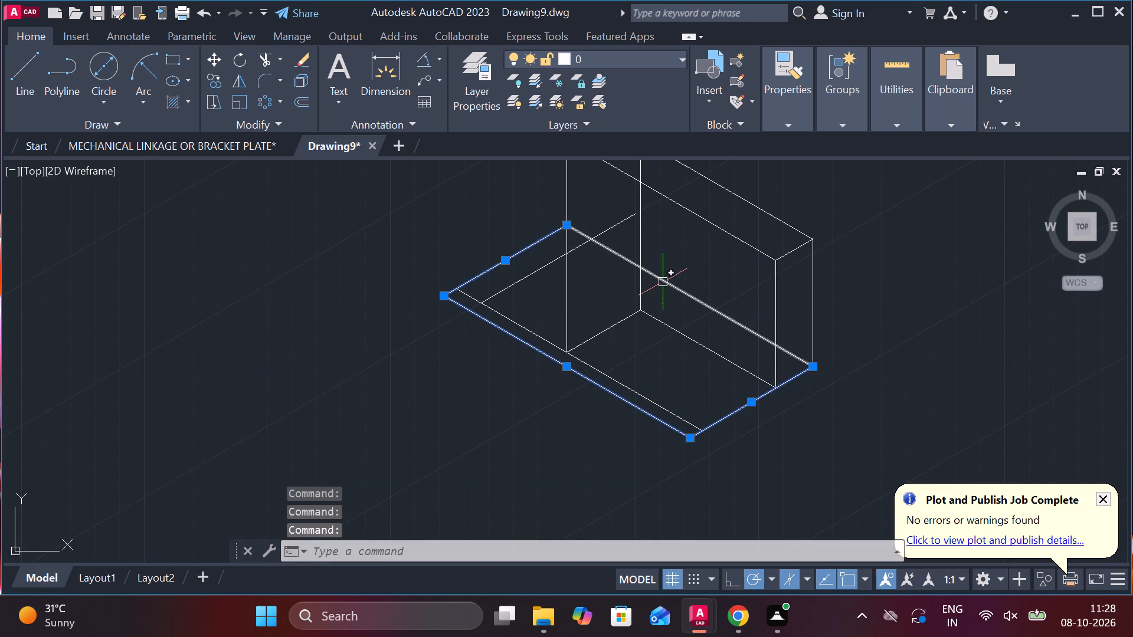
{"action": "left_click", "coordinate": [663, 283]}
{"action": "type", "text": "CO"}
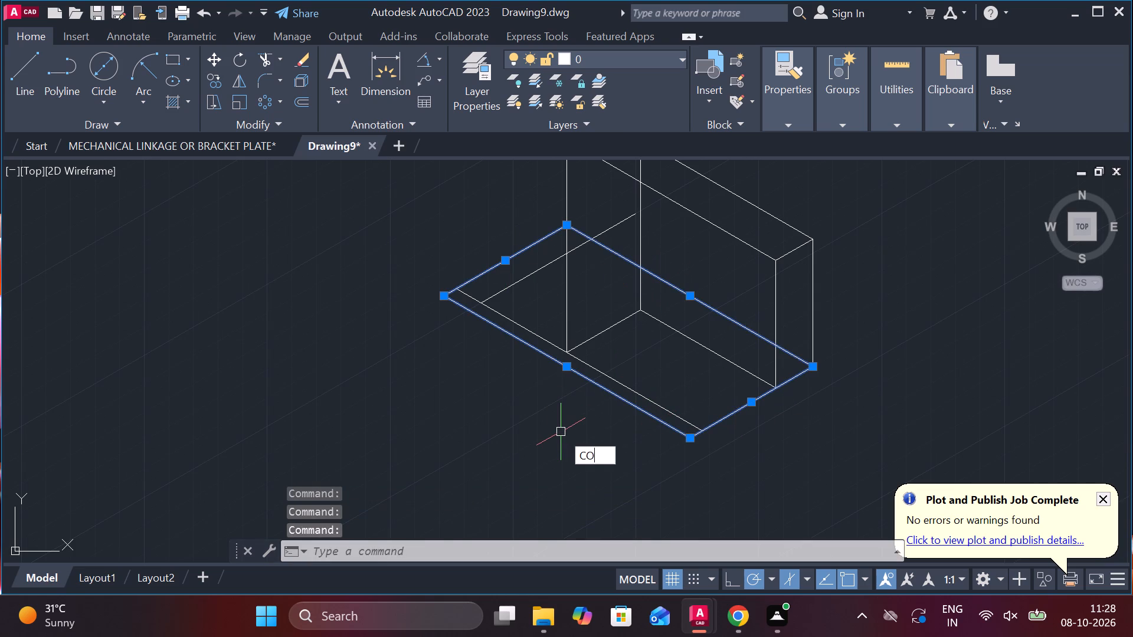
{"action": "key", "text": "Return"}
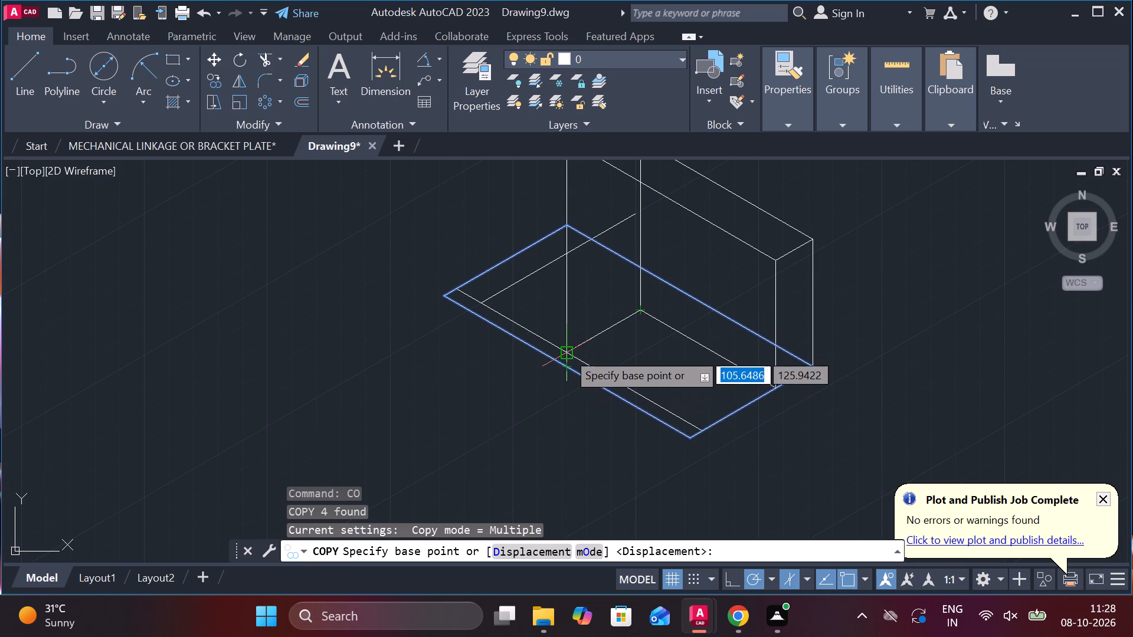
{"action": "scroll", "coordinate": [564, 366], "scroll_direction": "up", "scroll_amount": 1}
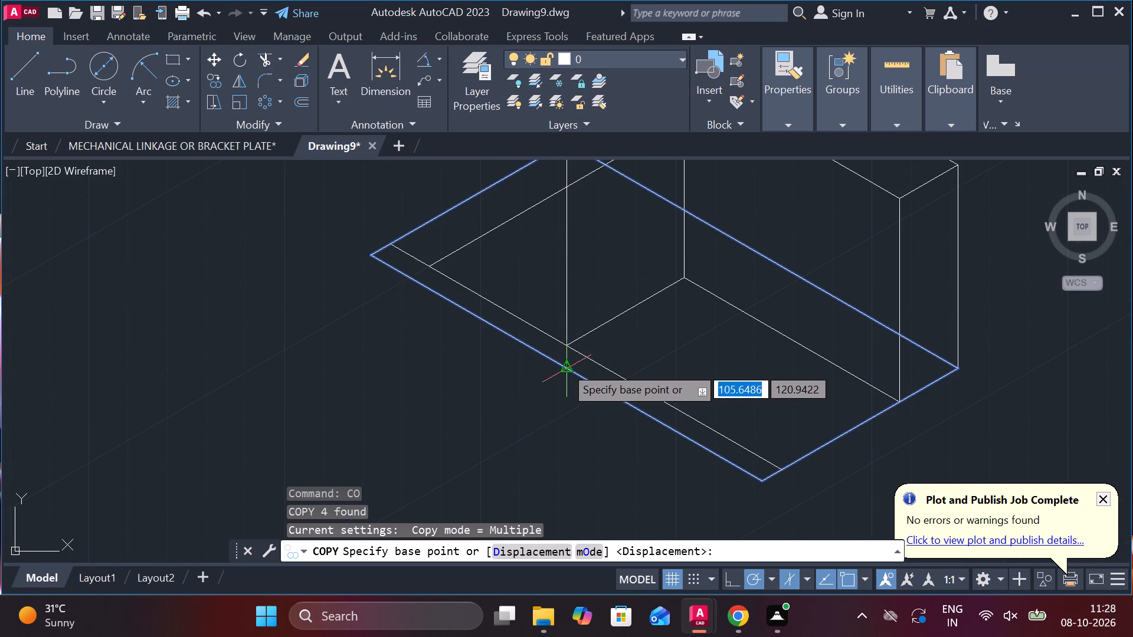
{"action": "left_click", "coordinate": [564, 366]}
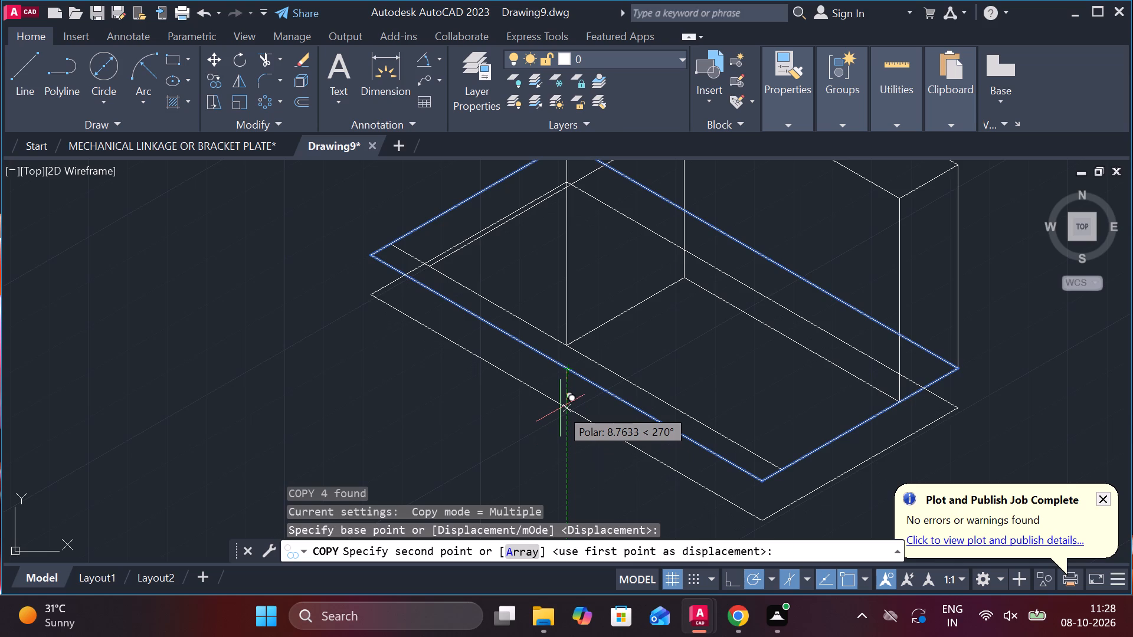
{"action": "type", "text": "15"}
{"action": "key", "text": "Return"}
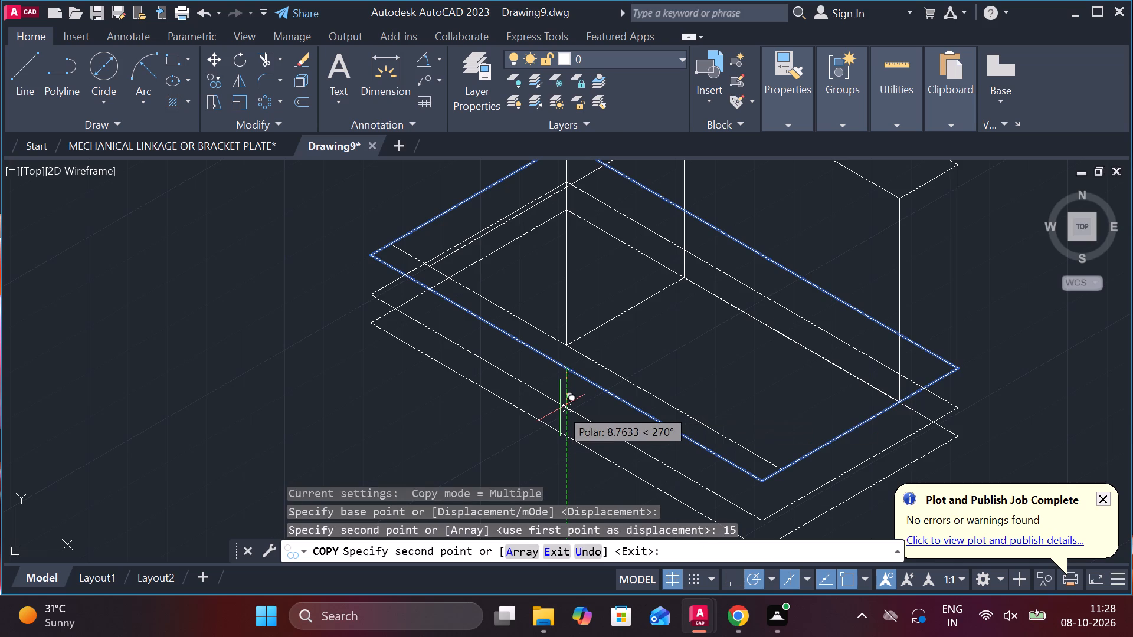
{"action": "scroll", "coordinate": [803, 357], "scroll_direction": "down", "scroll_amount": 1}
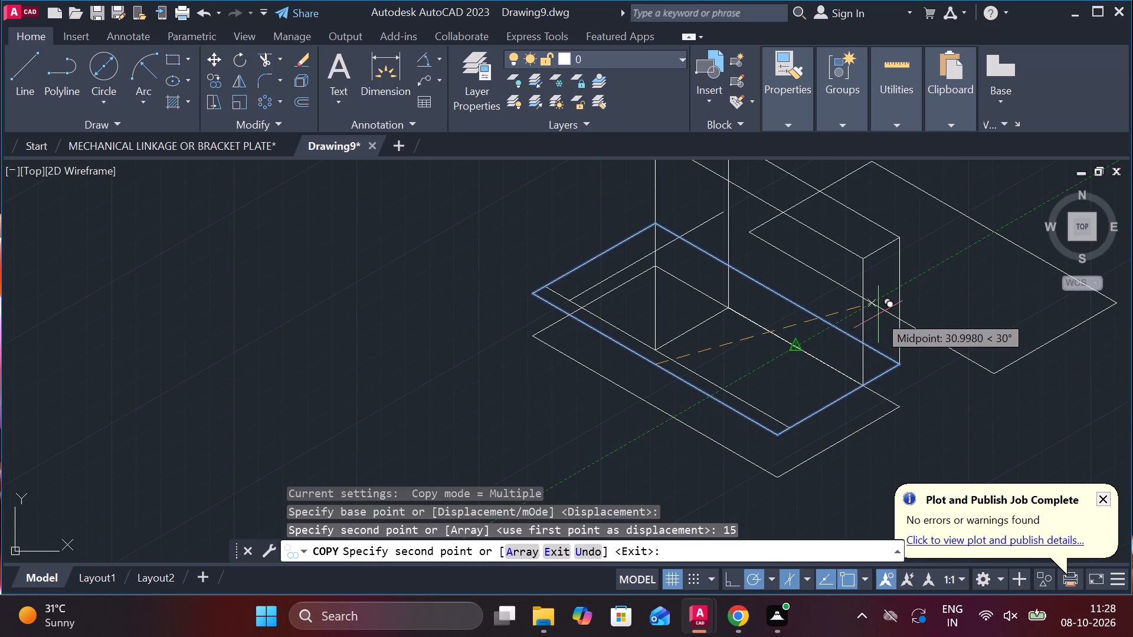
{"action": "key", "text": "Escape"}
{"action": "middle_click_drag", "start_coordinate": [909, 405], "coordinate": [850, 392]}
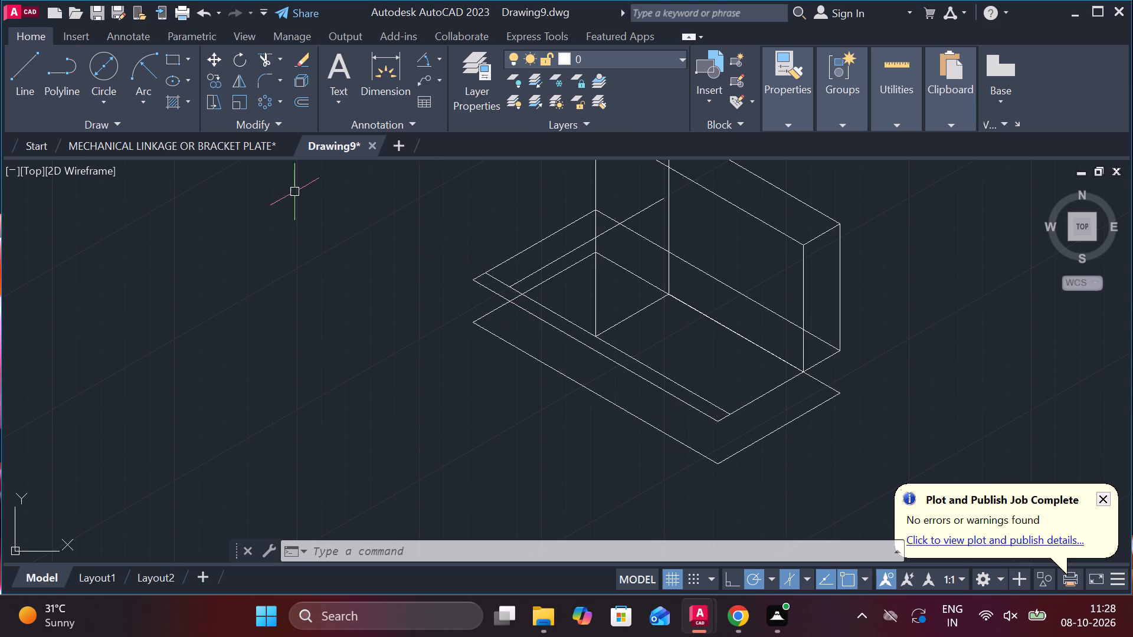
Draw three vertical lines joining the base's left, front and right corners to the matching corners of the lowered copy.
{"action": "left_click", "coordinate": [11, 61]}
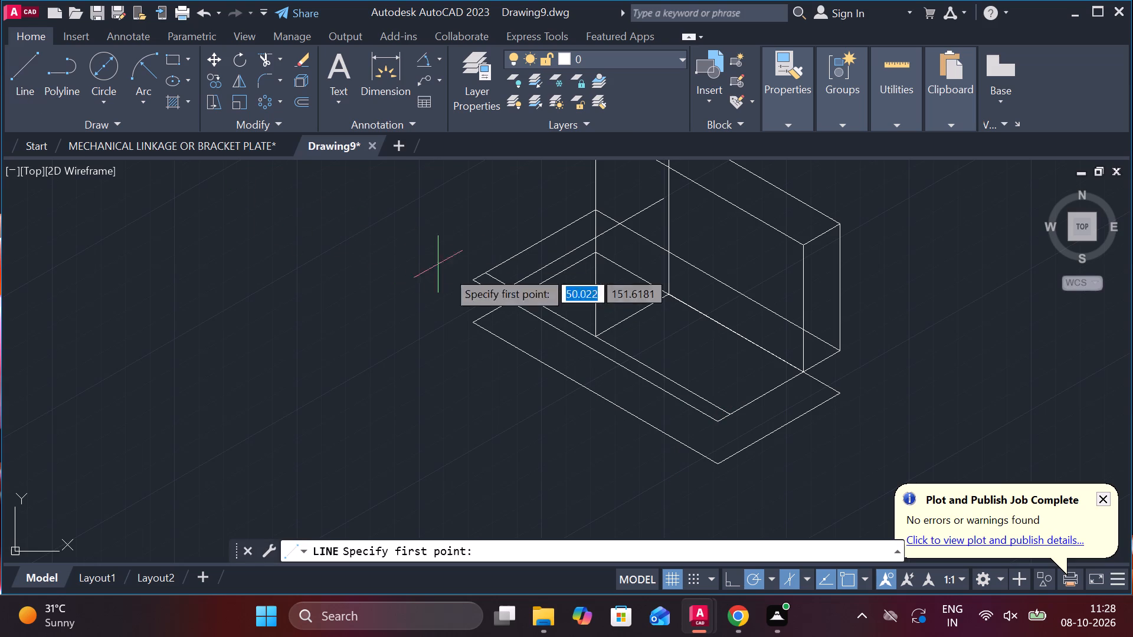
{"action": "left_click", "coordinate": [471, 287]}
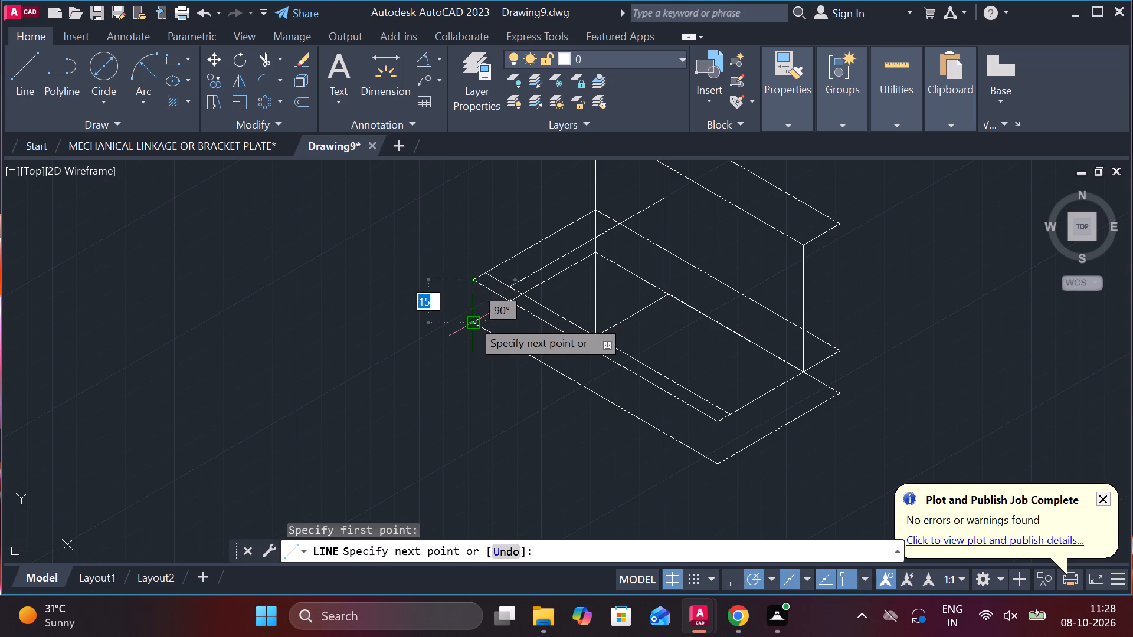
{"action": "left_click", "coordinate": [471, 319]}
{"action": "key", "text": "Escape"}
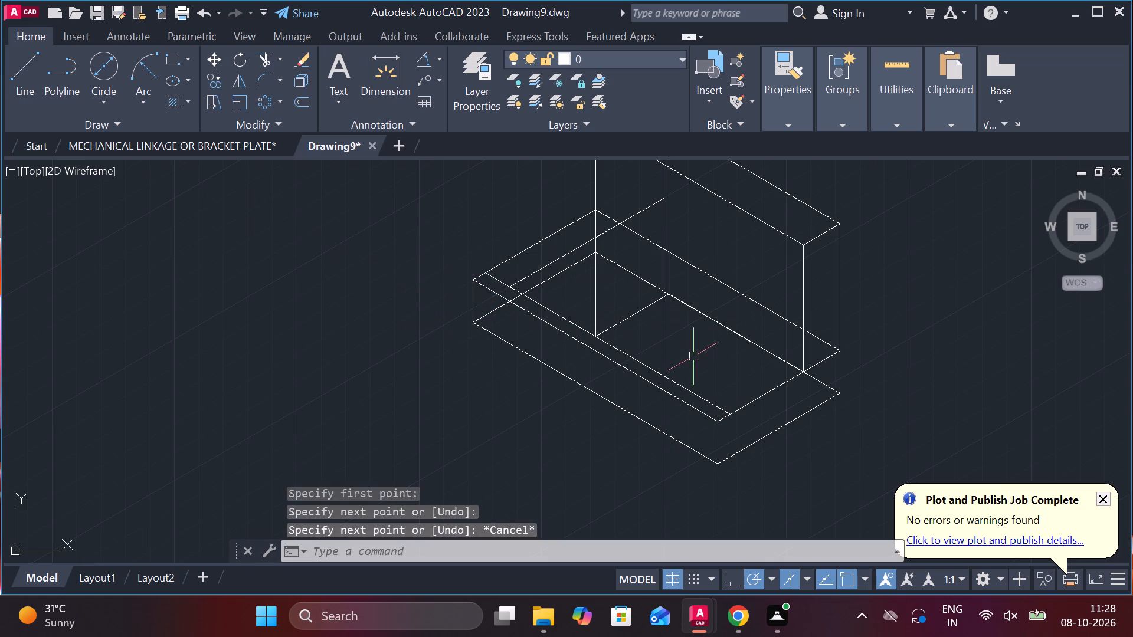
{"action": "key", "text": "space"}
{"action": "left_click", "coordinate": [715, 415]}
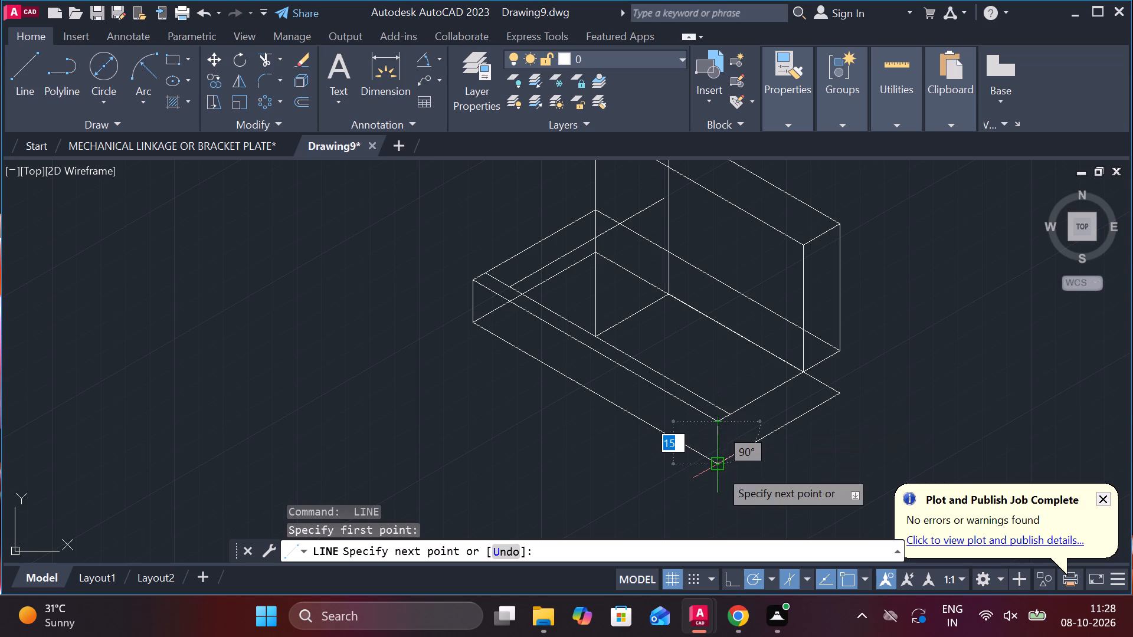
{"action": "left_click", "coordinate": [719, 469]}
{"action": "key", "text": "Escape"}
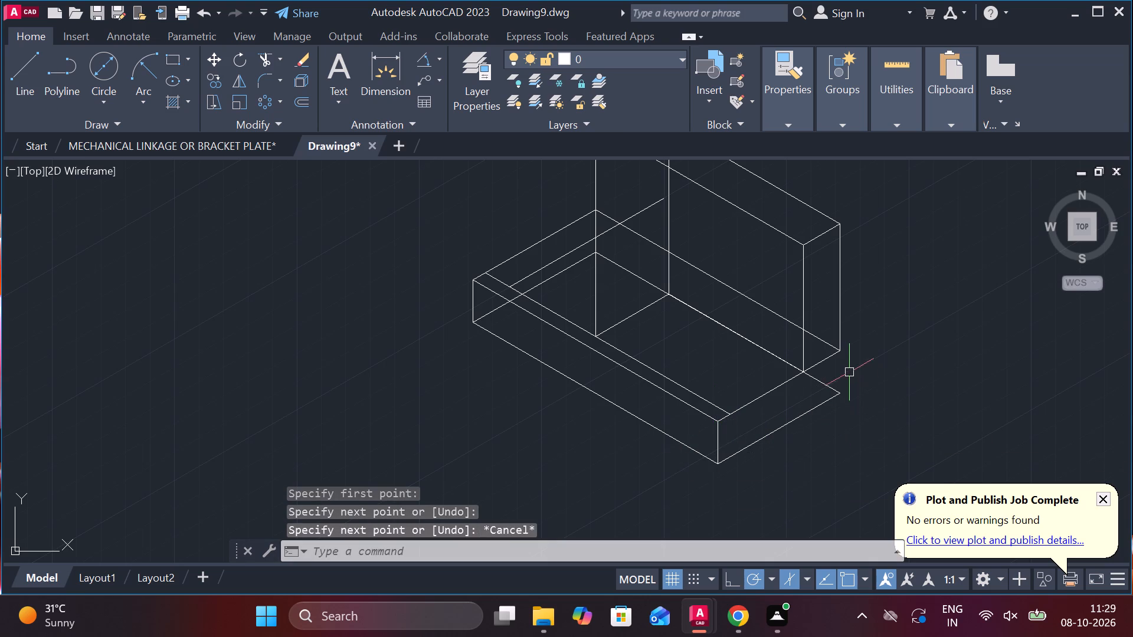
{"action": "key", "text": "space"}
{"action": "left_click", "coordinate": [837, 350]}
{"action": "left_click", "coordinate": [836, 392]}
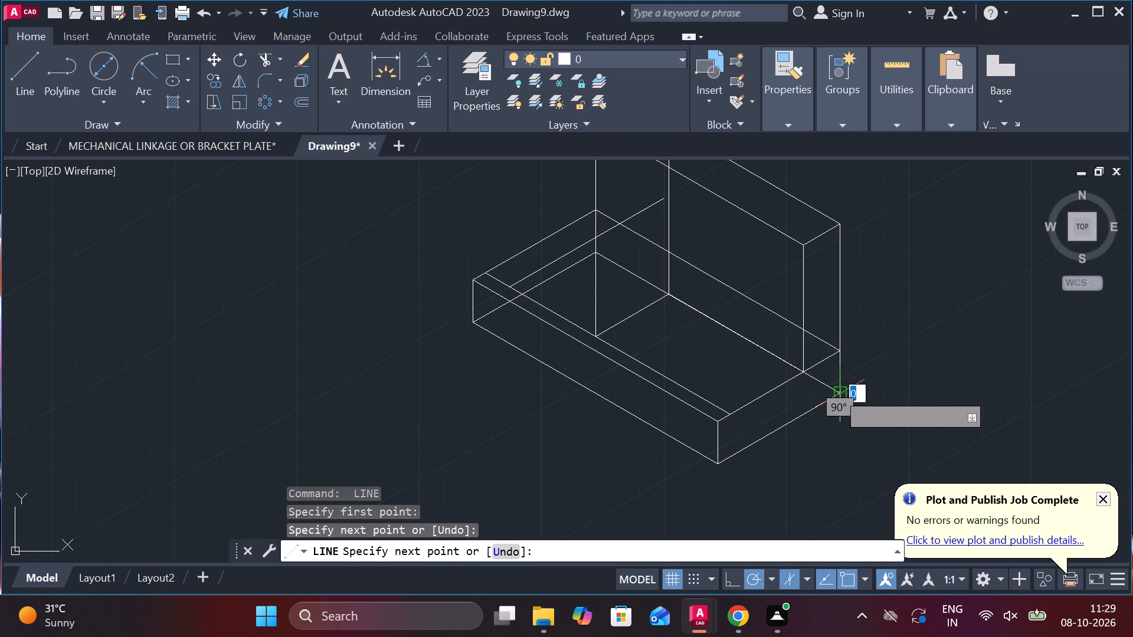
{"action": "key", "text": "Escape"}
Trim the base edges and lowered-copy edge crossing the upright's end face, and the base's back long edge behind the upright.
{"action": "type", "text": "TR"}
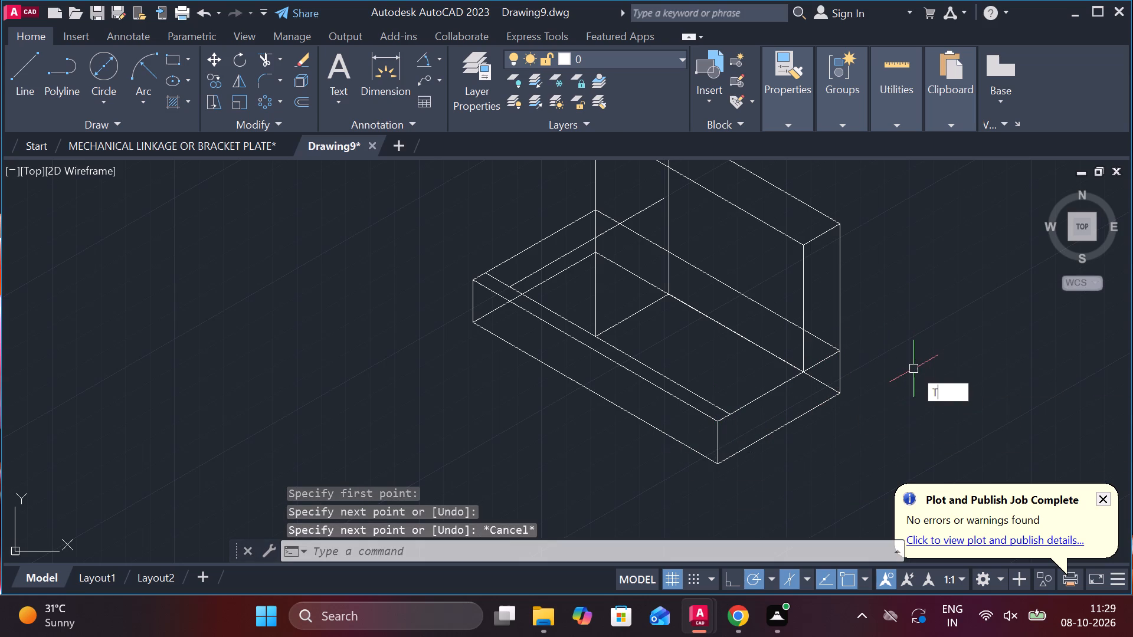
{"action": "key", "text": "space"}
{"action": "left_click", "coordinate": [818, 365]}
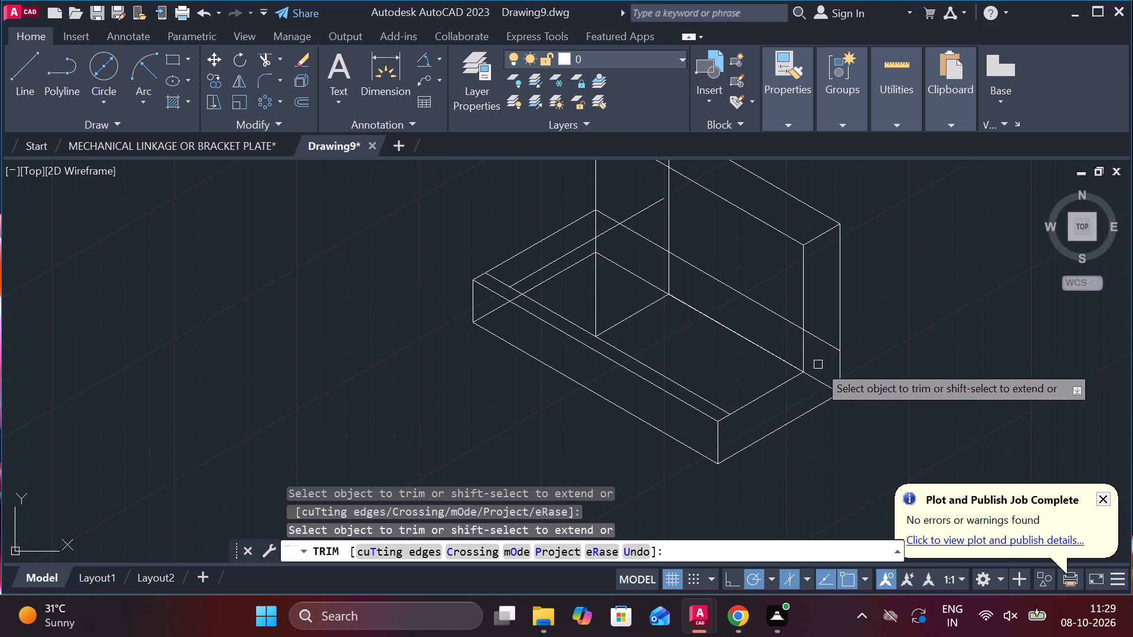
{"action": "left_click", "coordinate": [825, 390]}
{"action": "left_click", "coordinate": [771, 316]}
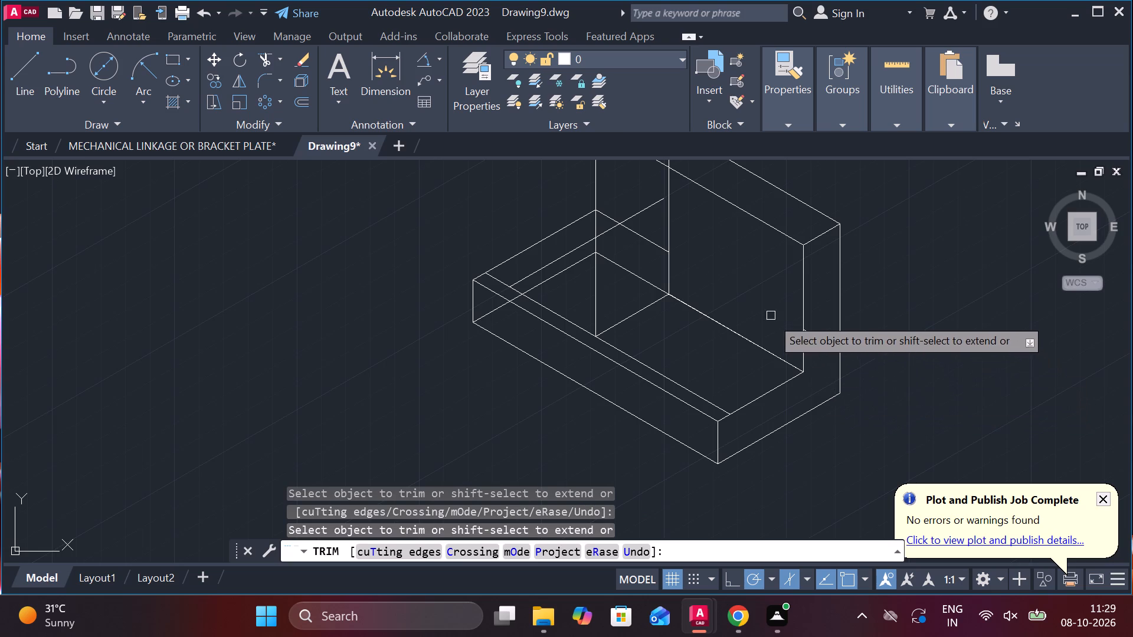
{"action": "left_click", "coordinate": [823, 343]}
Trim away the inner 30° line running parallel to the base's back-left edge.
{"action": "middle_click_drag", "start_coordinate": [895, 337], "coordinate": [924, 435]}
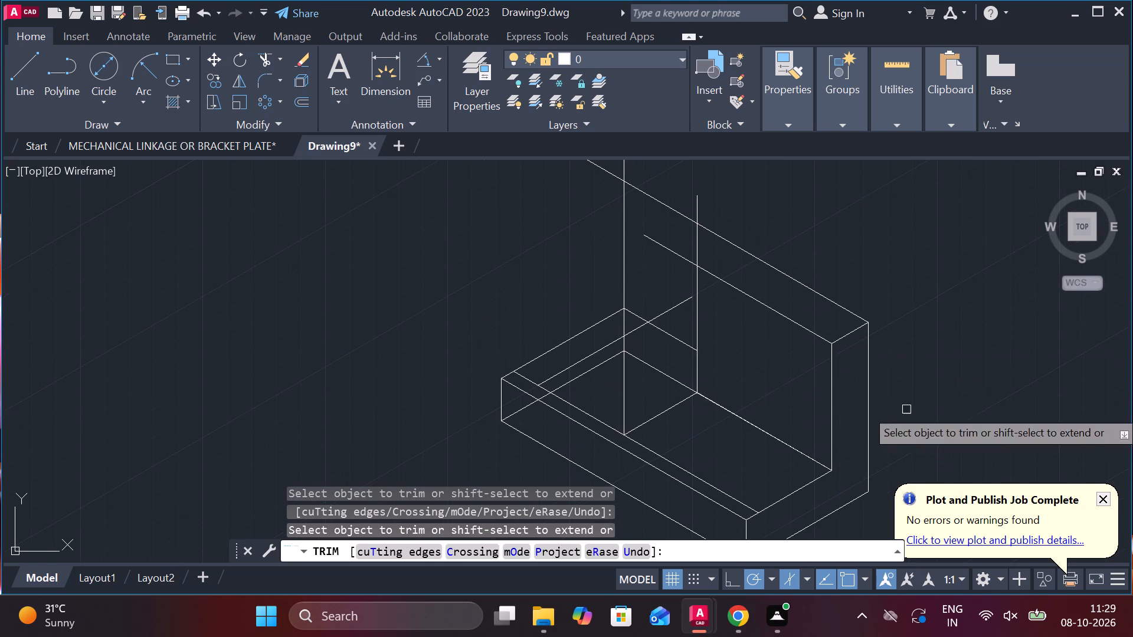
{"action": "left_click", "coordinate": [675, 310]}
{"action": "left_click", "coordinate": [649, 326]}
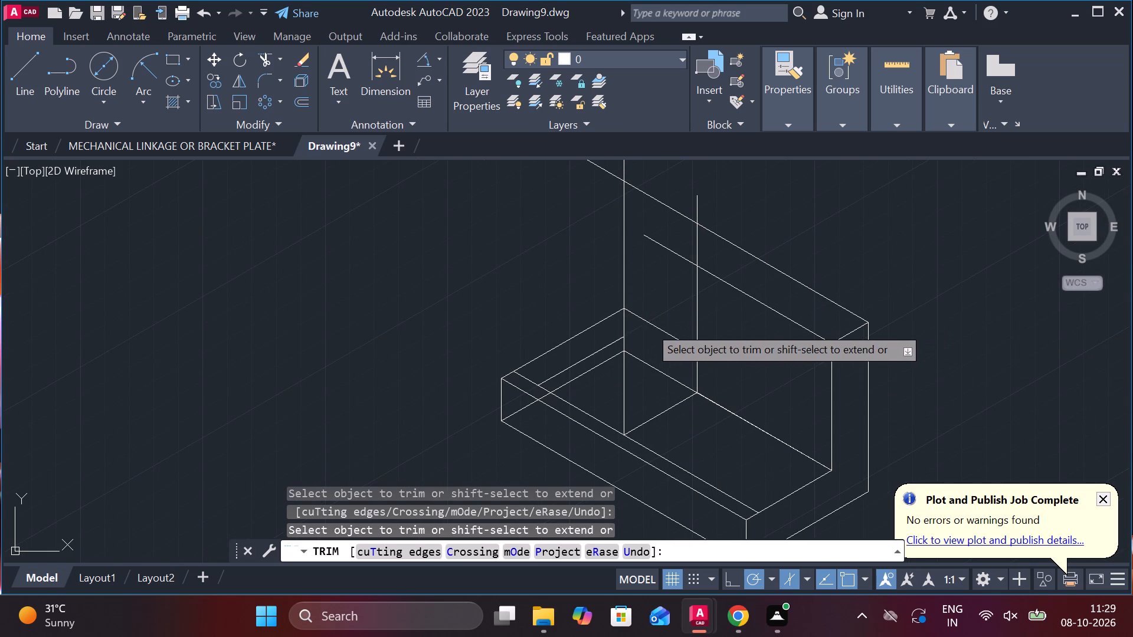
{"action": "left_click", "coordinate": [587, 359]}
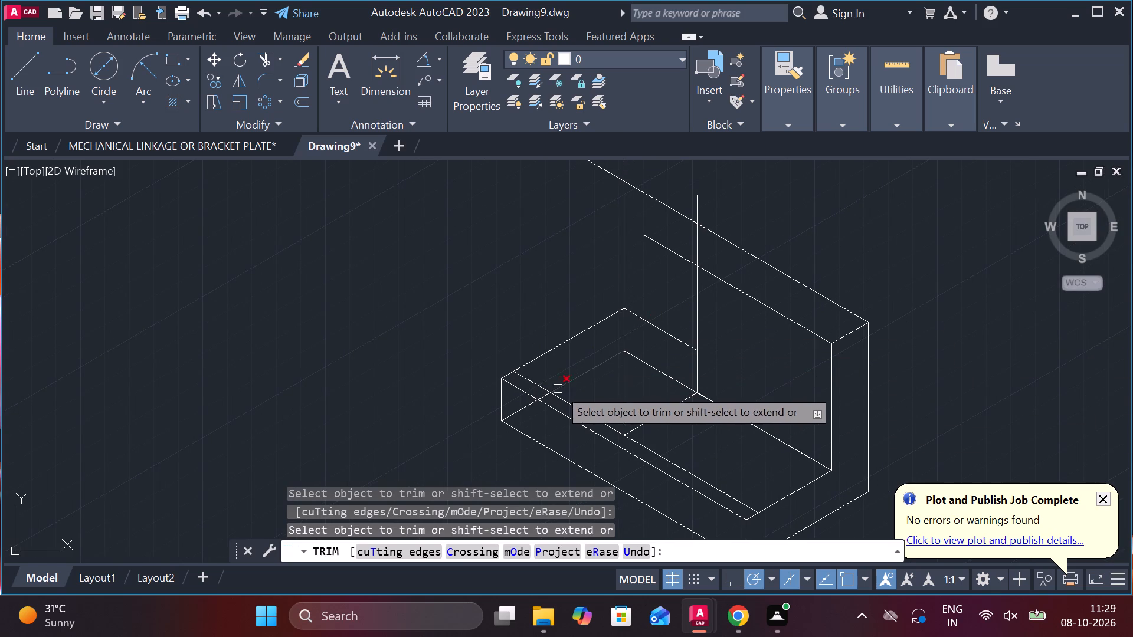
Trim the hidden back edges of the lowered copy across the base, including the short stubs by the front-left long edges.
{"action": "left_click", "coordinate": [653, 369]}
{"action": "left_click", "coordinate": [598, 369]}
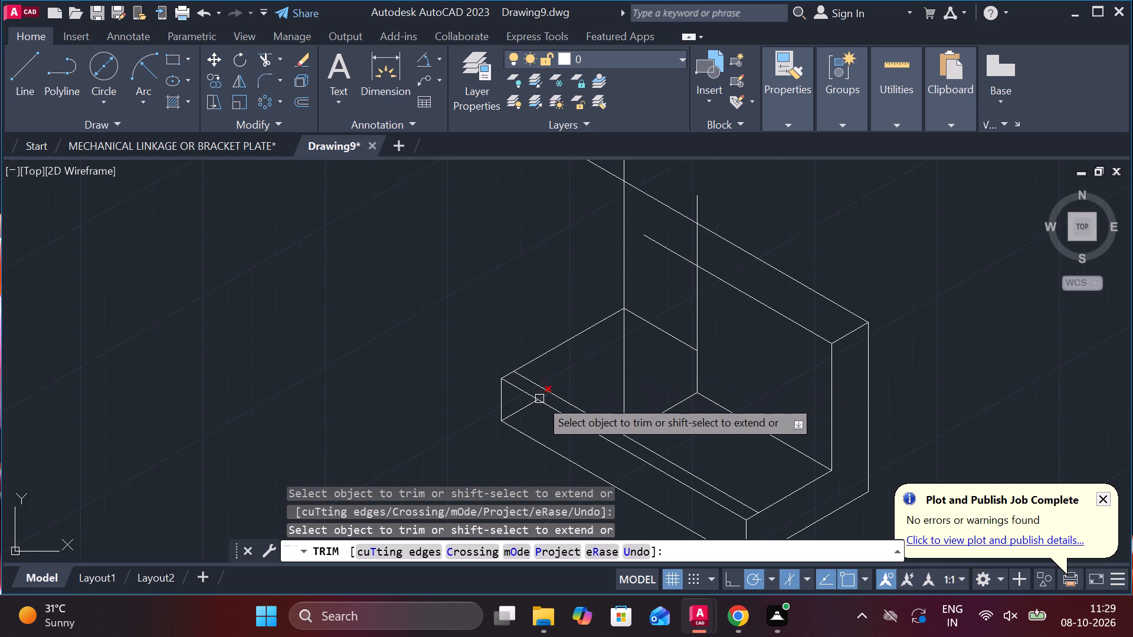
{"action": "left_click", "coordinate": [531, 410]}
{"action": "left_click", "coordinate": [545, 396]}
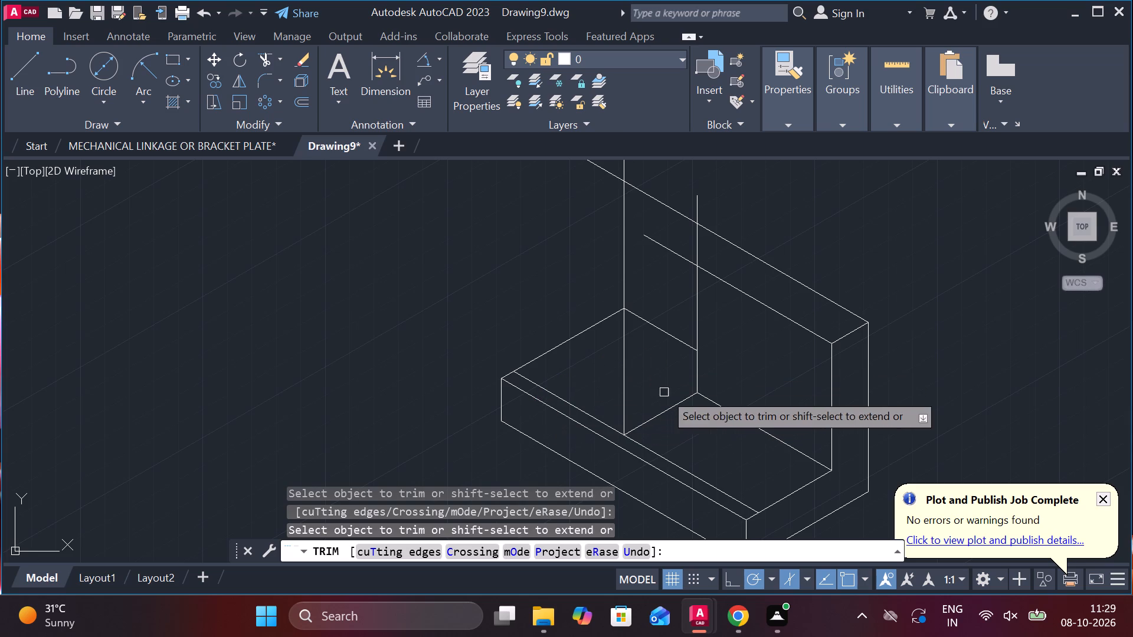
{"action": "scroll", "coordinate": [804, 379], "scroll_direction": "down", "scroll_amount": 2}
{"action": "middle_click_drag", "start_coordinate": [863, 366], "coordinate": [797, 344]}
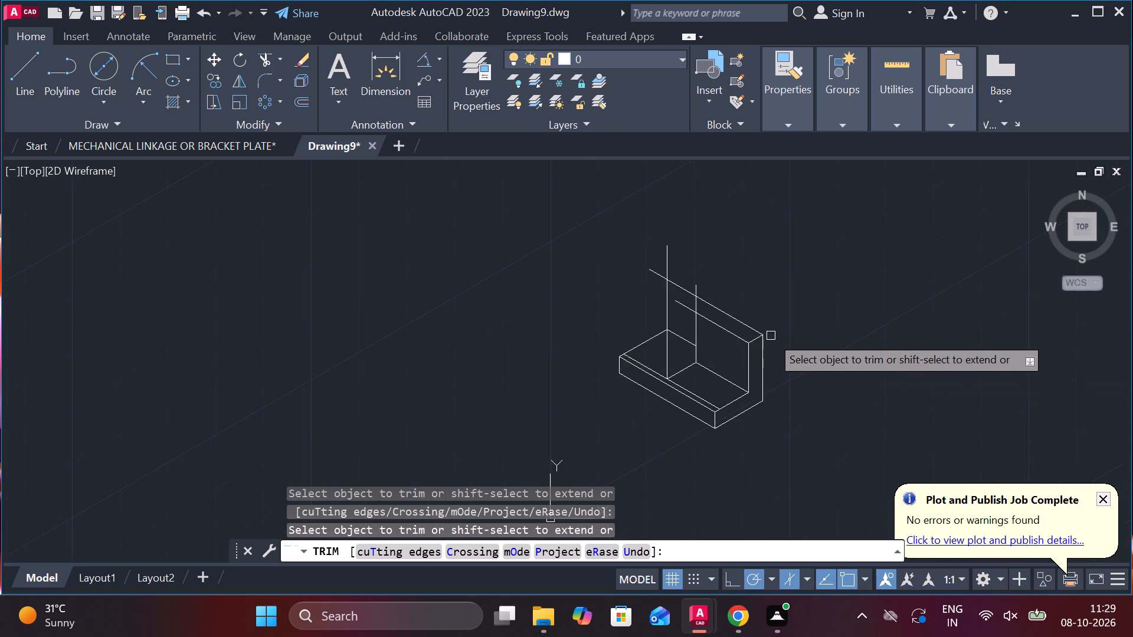
{"action": "scroll", "coordinate": [767, 336], "scroll_direction": "up", "scroll_amount": 1}
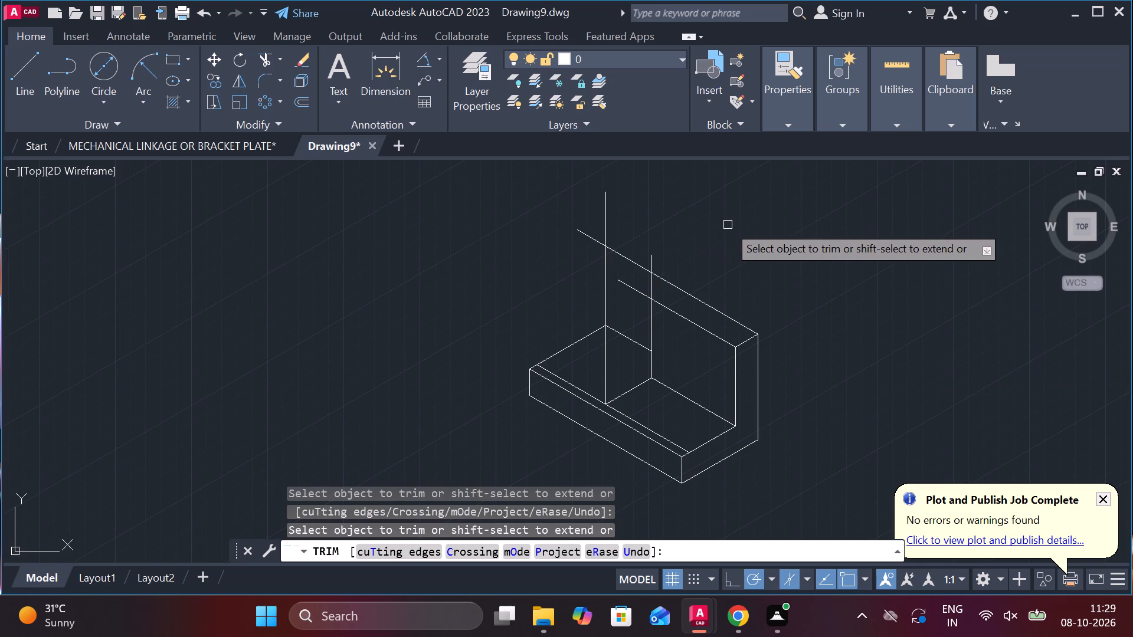
{"action": "key", "text": "Escape"}
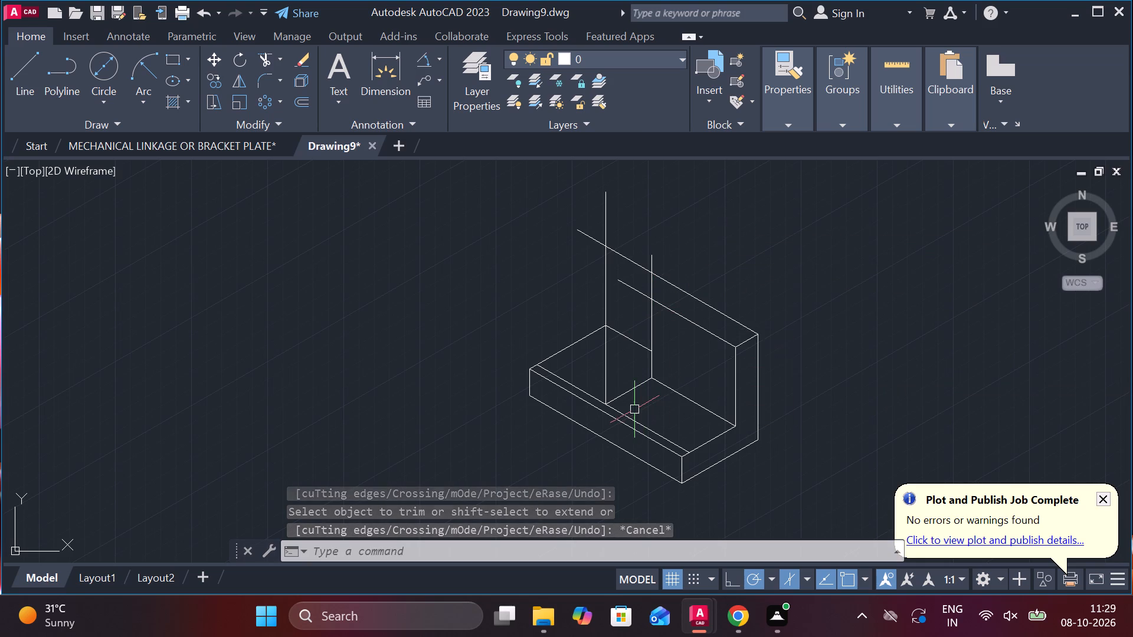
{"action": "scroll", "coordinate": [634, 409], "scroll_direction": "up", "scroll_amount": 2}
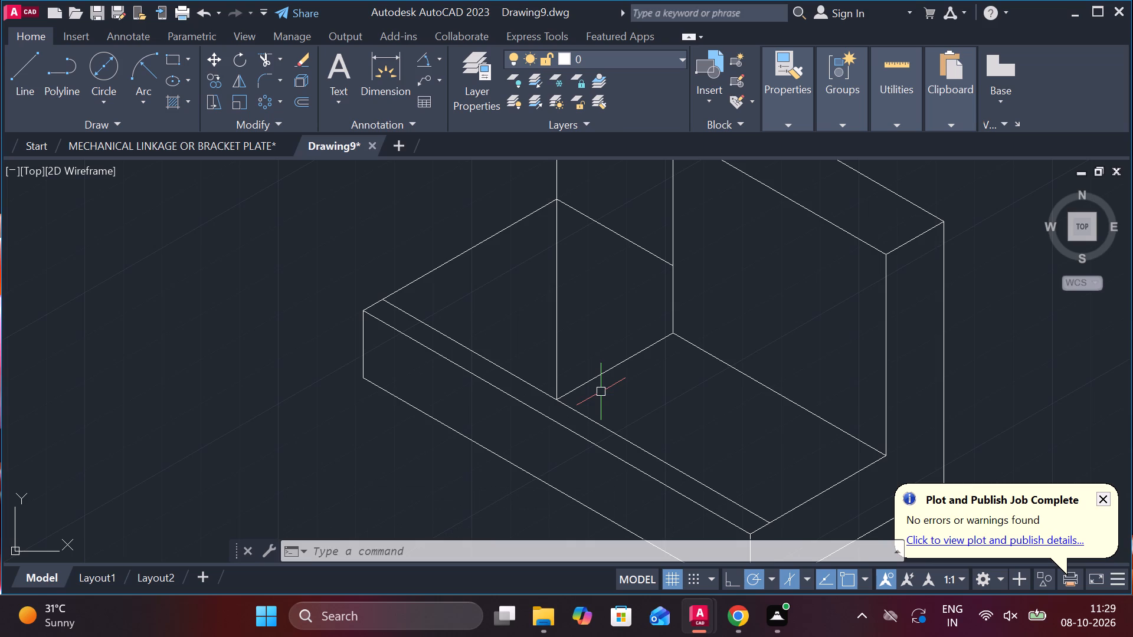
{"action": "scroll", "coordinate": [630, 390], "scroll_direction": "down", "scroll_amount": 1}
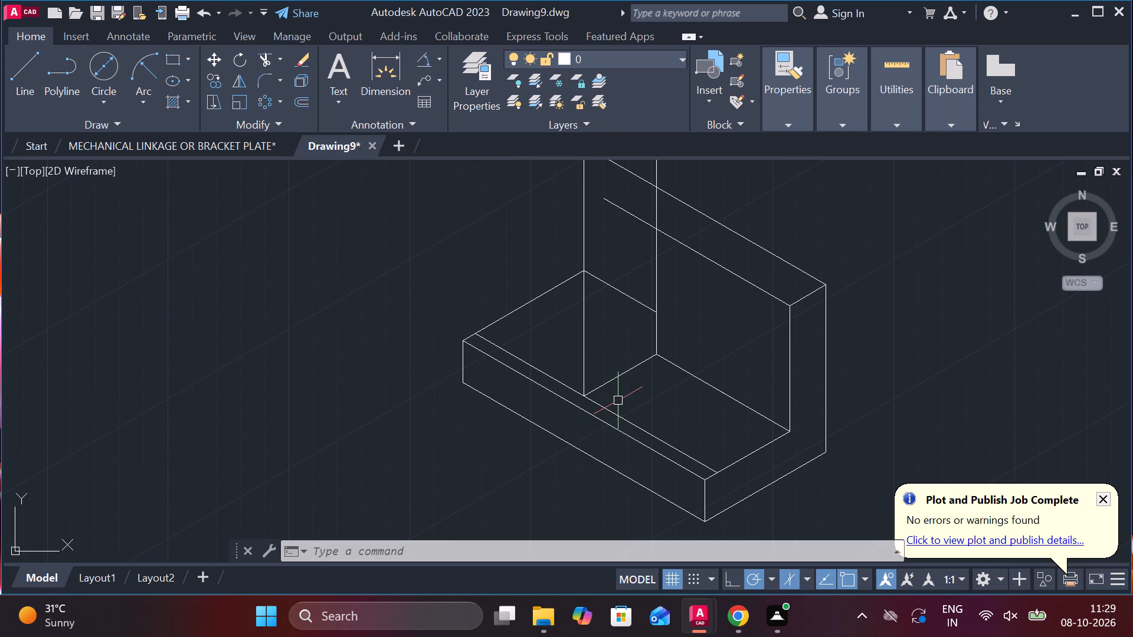
Draw a 30 mm line from where the inner sloping edge crosses the short vertical to the base's back corner on the other vertical.
{"action": "middle_click", "coordinate": [739, 320]}
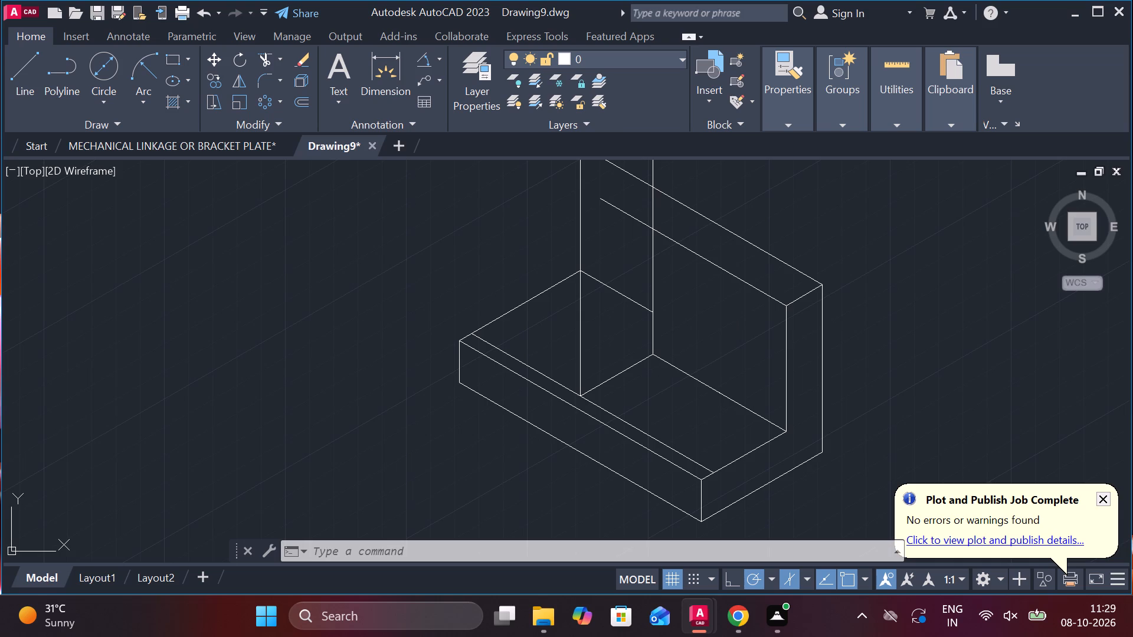
{"action": "scroll", "coordinate": [736, 320], "scroll_direction": "down", "scroll_amount": 1}
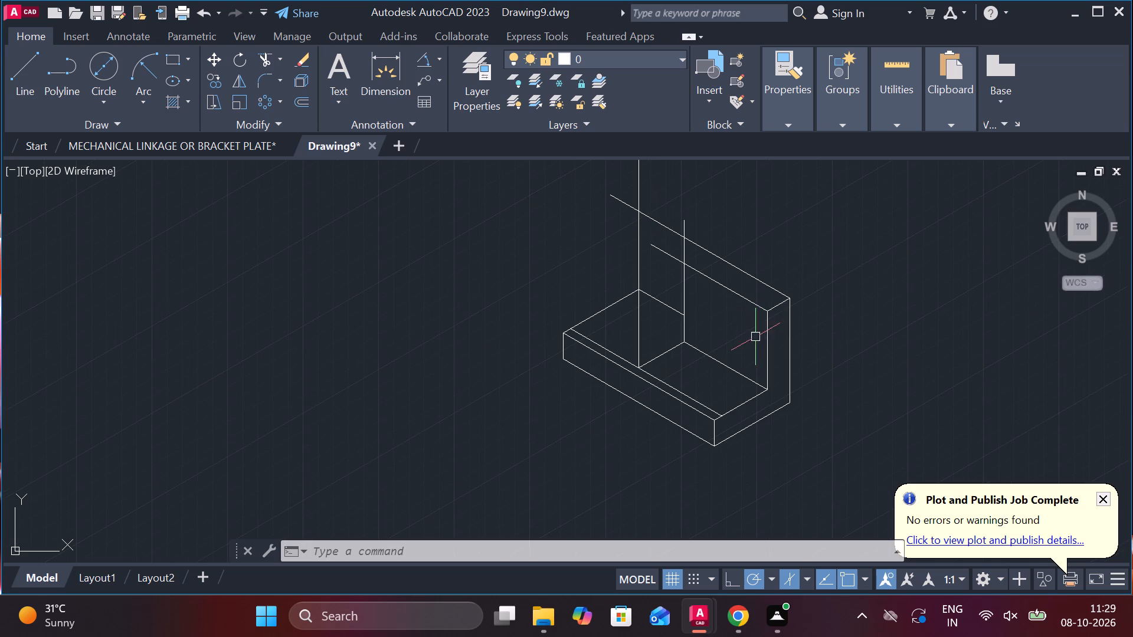
{"action": "middle_click_drag", "start_coordinate": [723, 326], "coordinate": [680, 363]}
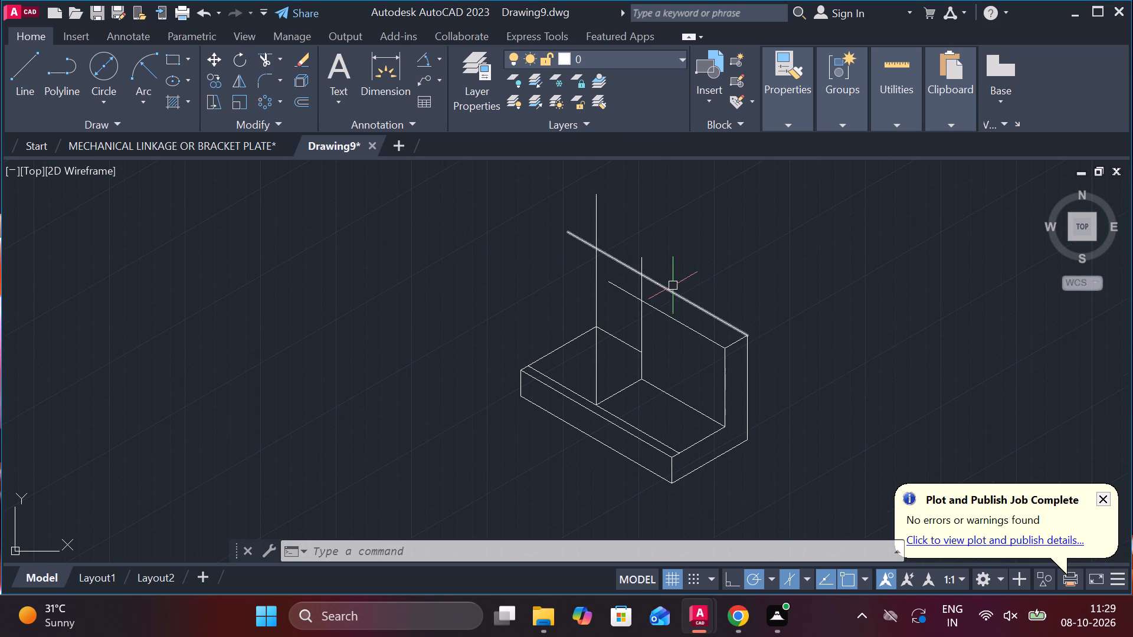
{"action": "scroll", "coordinate": [650, 329], "scroll_direction": "up", "scroll_amount": 1}
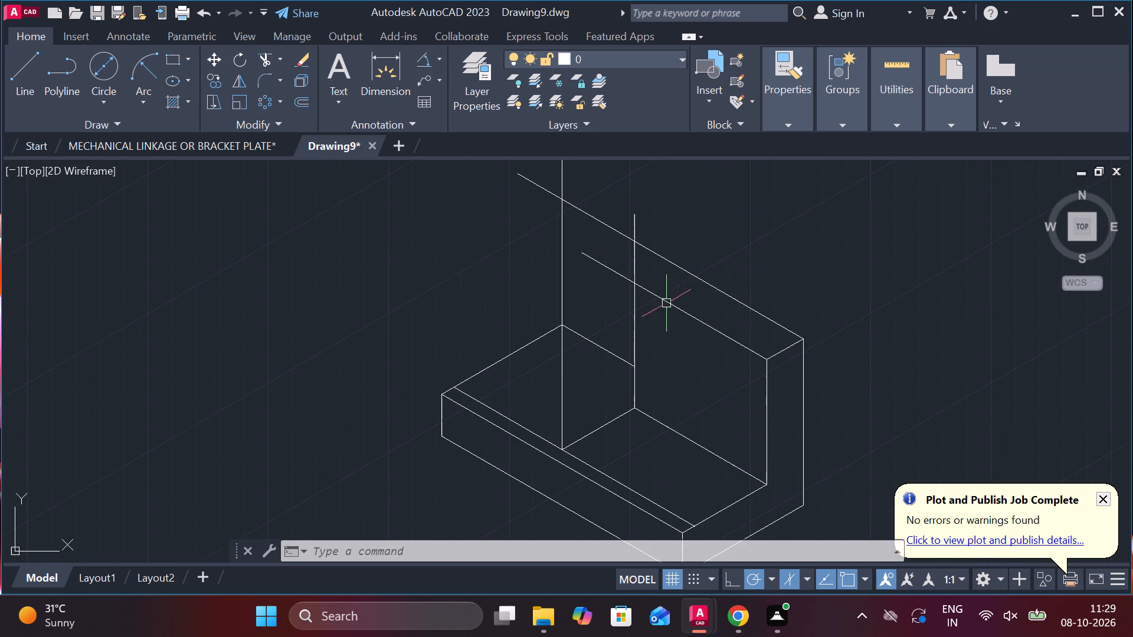
{"action": "key", "text": "l"}
{"action": "key", "text": "Return"}
{"action": "left_click", "coordinate": [634, 289]}
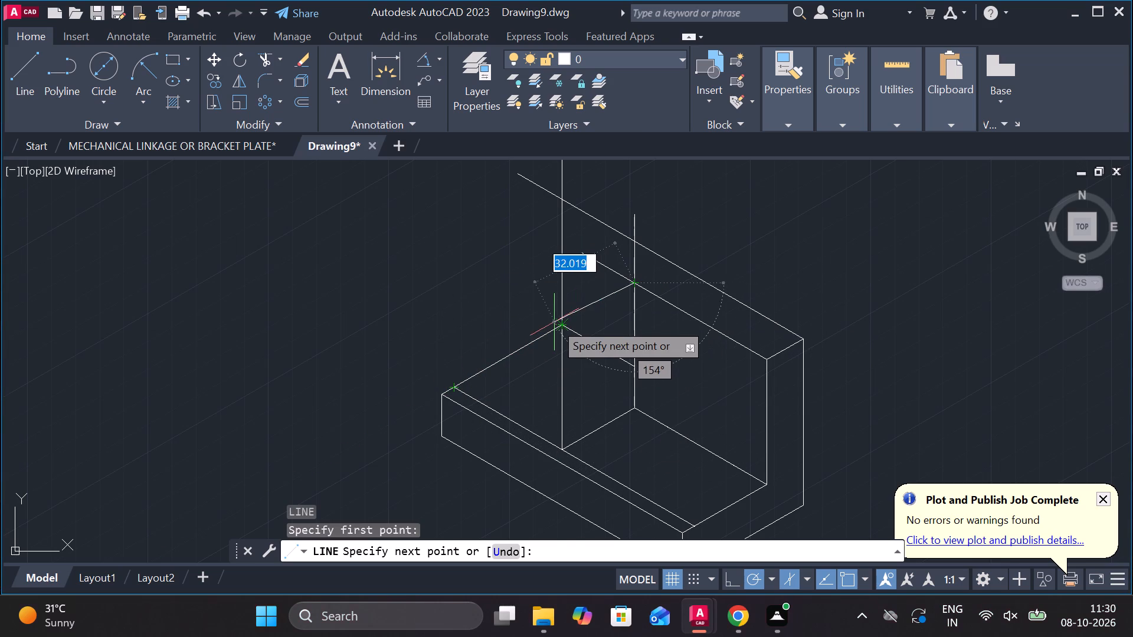
{"action": "scroll", "coordinate": [555, 324], "scroll_direction": "up", "scroll_amount": 3}
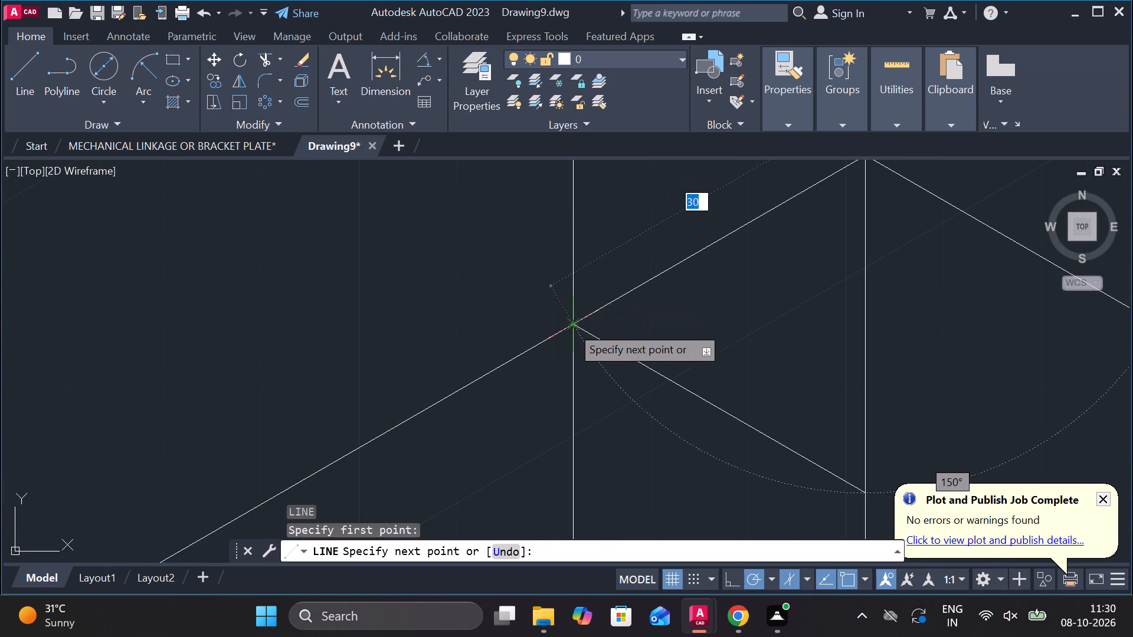
{"action": "left_click", "coordinate": [571, 326]}
{"action": "key", "text": "Escape"}
Trim the overhangs of the upright's two sloping edges and both verticals, including the outer sloping edge beyond the inner vertical.
{"action": "type", "text": "TR"}
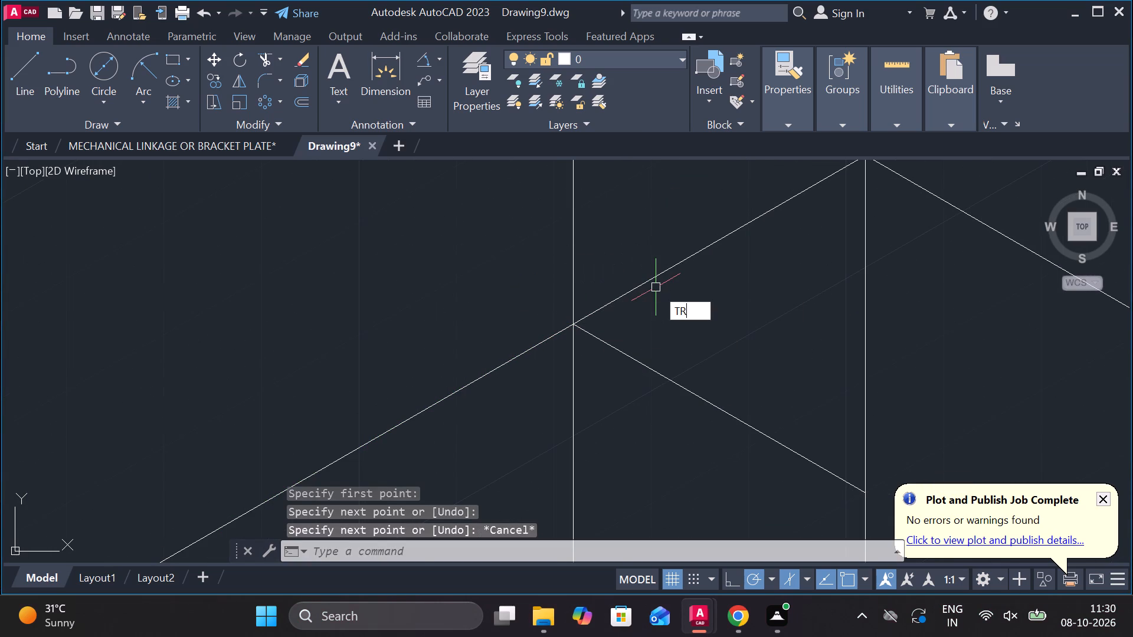
{"action": "key", "text": "Return"}
{"action": "scroll", "coordinate": [656, 287], "scroll_direction": "down", "scroll_amount": 2}
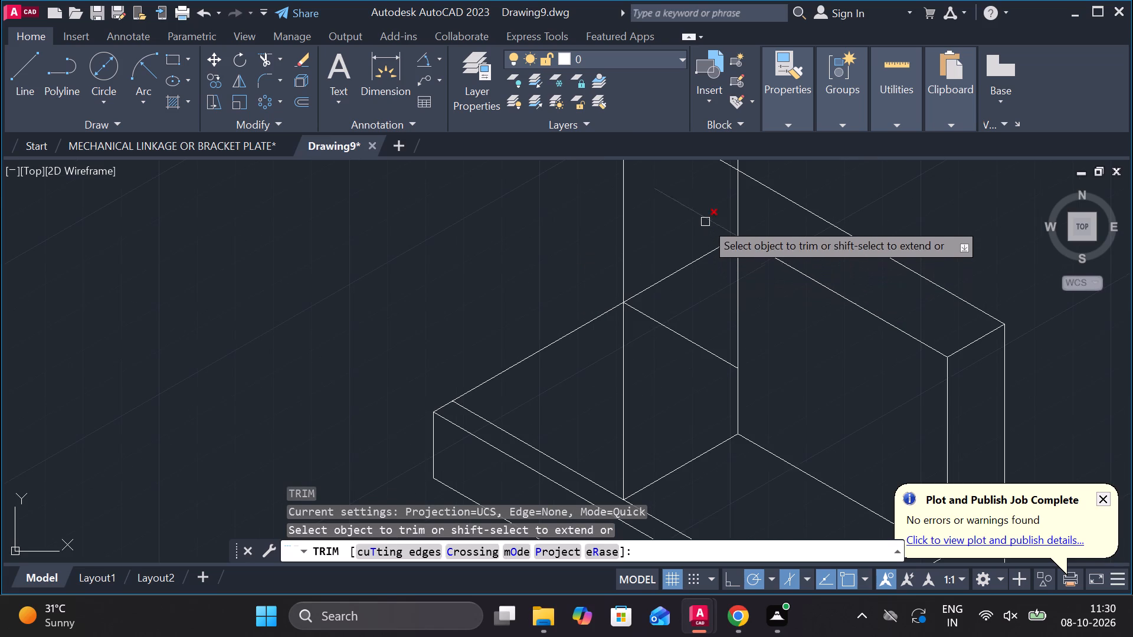
{"action": "left_click", "coordinate": [705, 222]}
{"action": "middle_click_drag", "start_coordinate": [723, 185], "coordinate": [718, 243]}
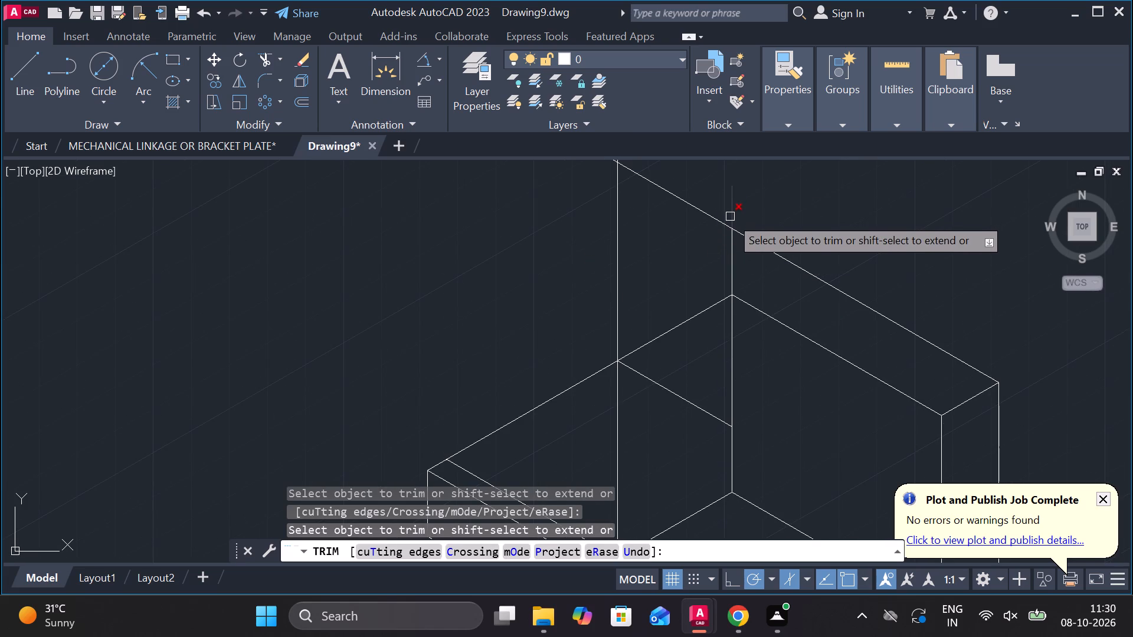
{"action": "left_click", "coordinate": [730, 216]}
{"action": "left_click", "coordinate": [716, 219]}
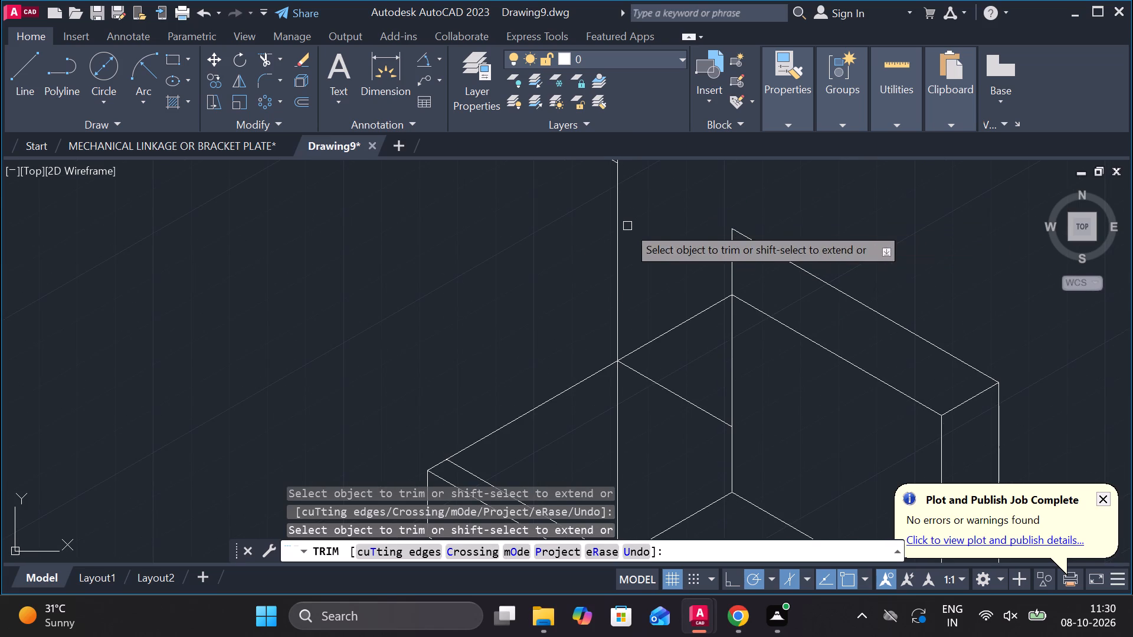
{"action": "left_click", "coordinate": [617, 219]}
{"action": "middle_click_drag", "start_coordinate": [626, 198], "coordinate": [632, 255]}
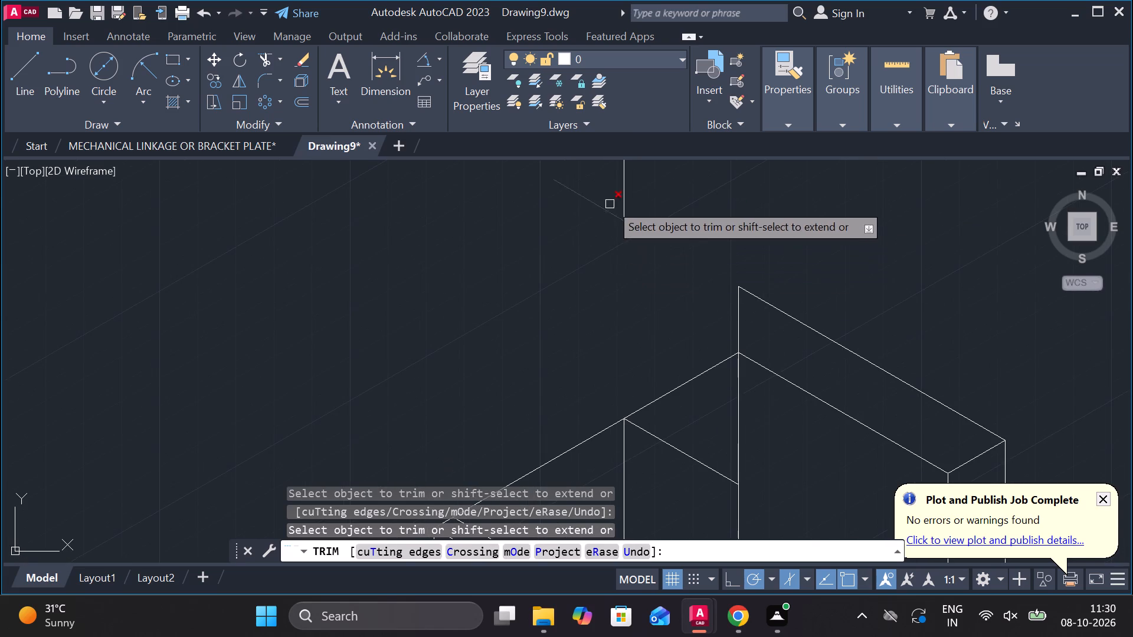
{"action": "left_click", "coordinate": [610, 202]}
{"action": "scroll", "coordinate": [611, 201], "scroll_direction": "down", "scroll_amount": 2}
{"action": "left_click", "coordinate": [634, 197]}
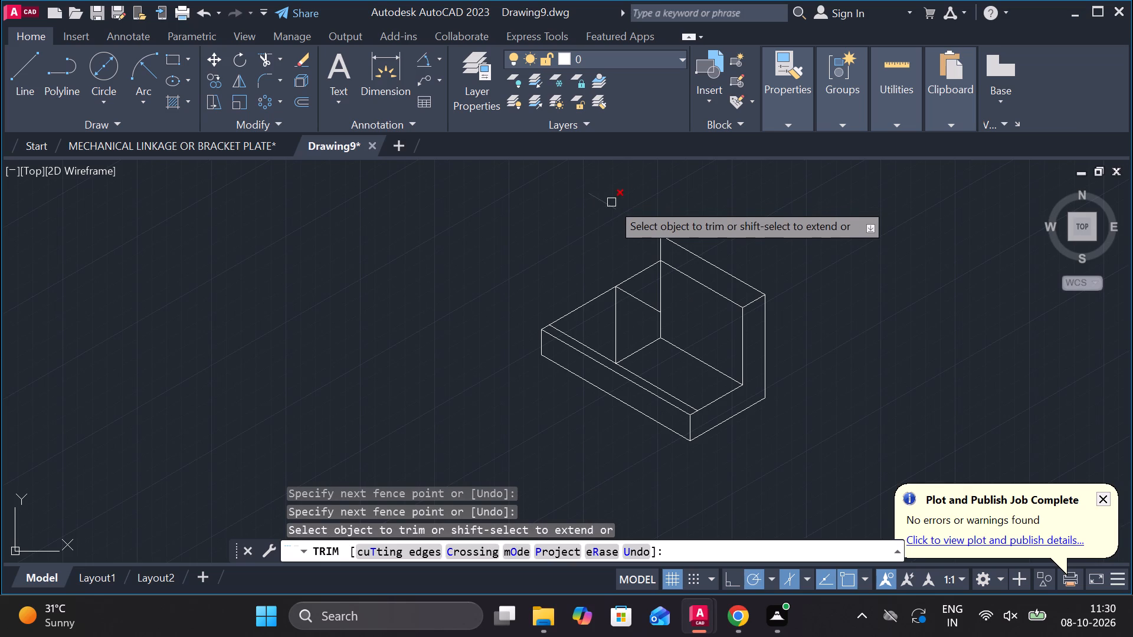
{"action": "left_click", "coordinate": [611, 202]}
Trim the short sloping edge running between the two verticals, below the new 30 mm line.
{"action": "middle_click_drag", "start_coordinate": [876, 339], "coordinate": [898, 285]}
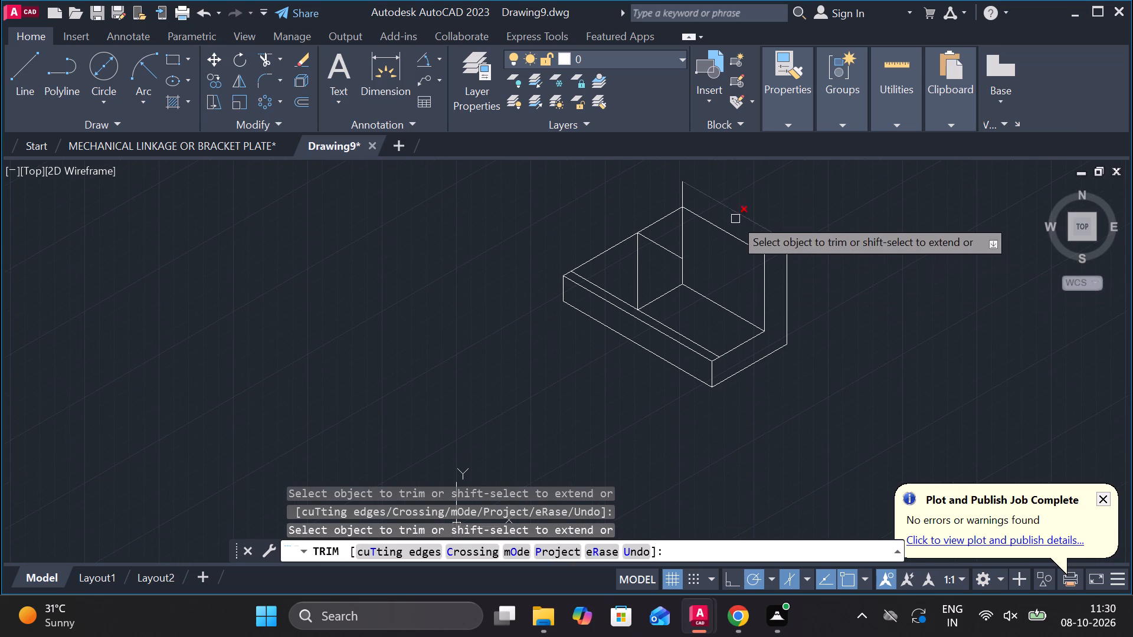
{"action": "scroll", "coordinate": [698, 205], "scroll_direction": "up", "scroll_amount": 2}
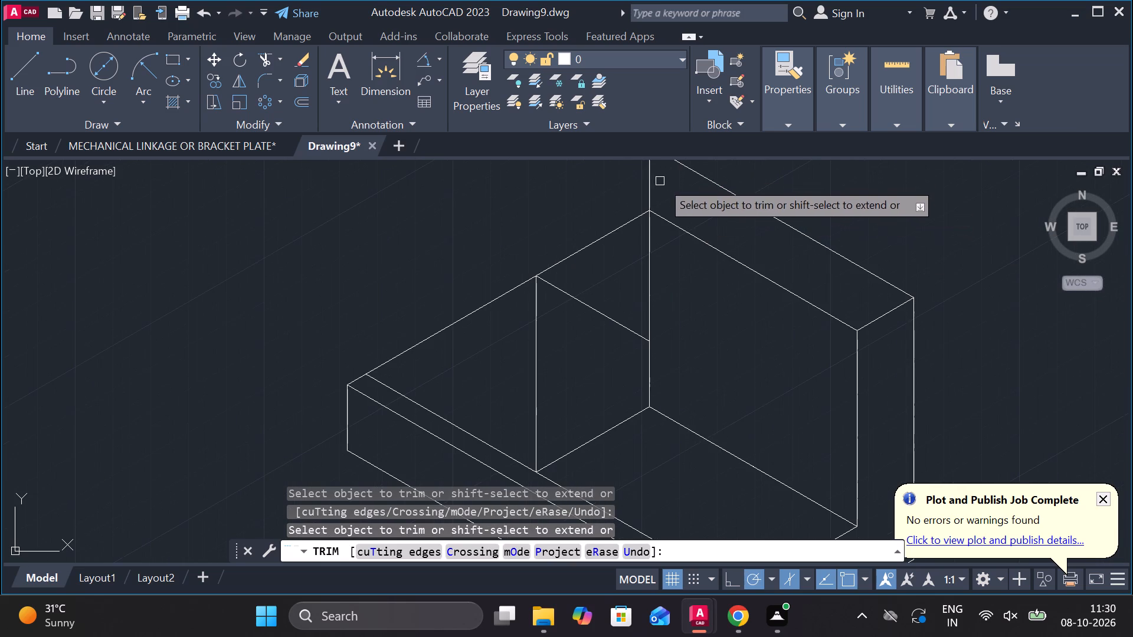
{"action": "middle_click_drag", "start_coordinate": [674, 185], "coordinate": [699, 225]}
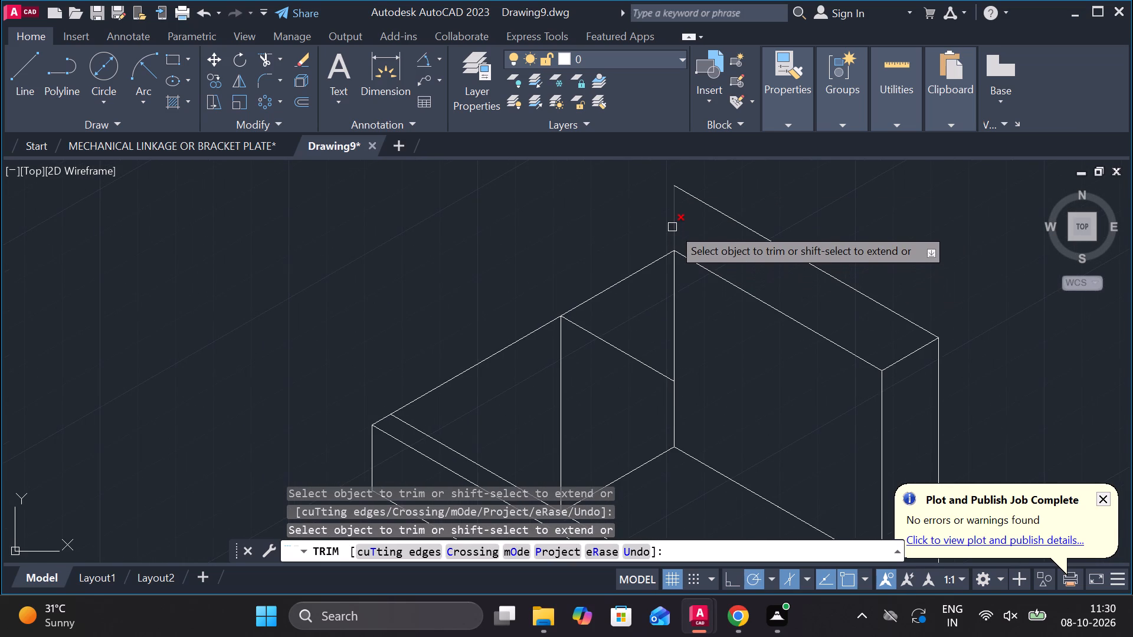
{"action": "middle_click_drag", "start_coordinate": [438, 266], "coordinate": [411, 161]}
{"action": "scroll", "coordinate": [433, 192], "scroll_direction": "down", "scroll_amount": 1}
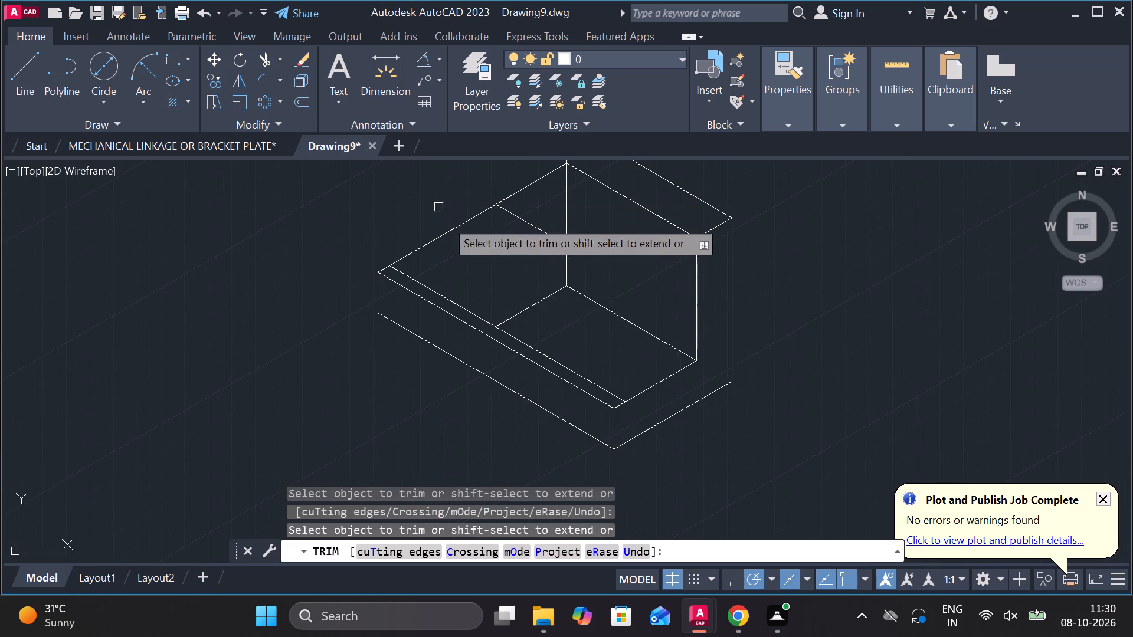
{"action": "left_click", "coordinate": [520, 222]}
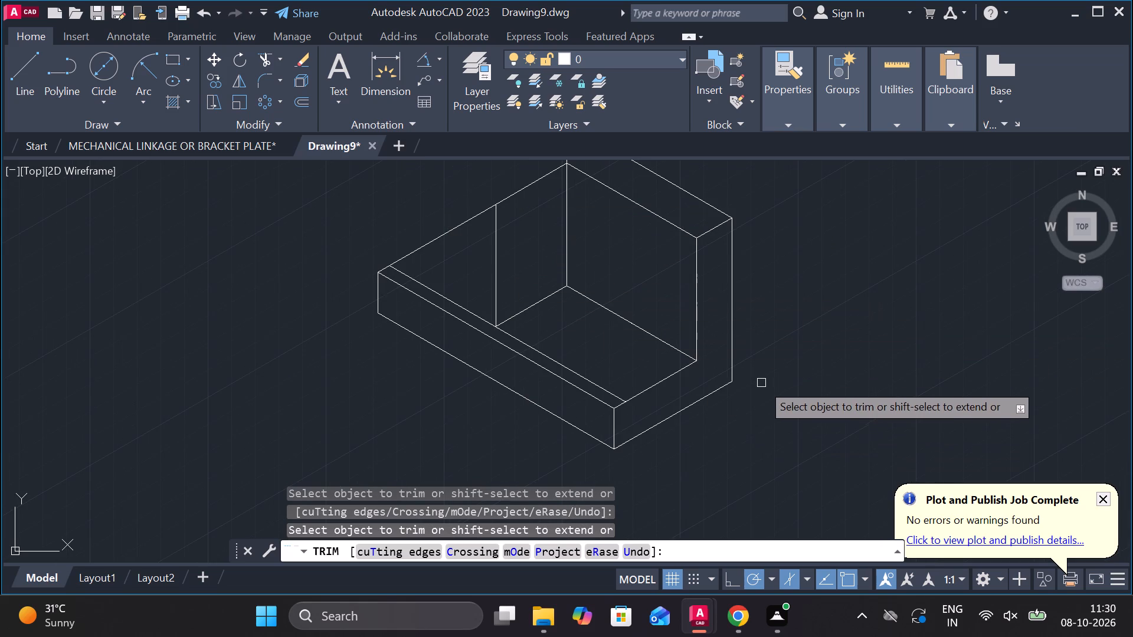
{"action": "middle_click_drag", "start_coordinate": [402, 398], "coordinate": [470, 463]}
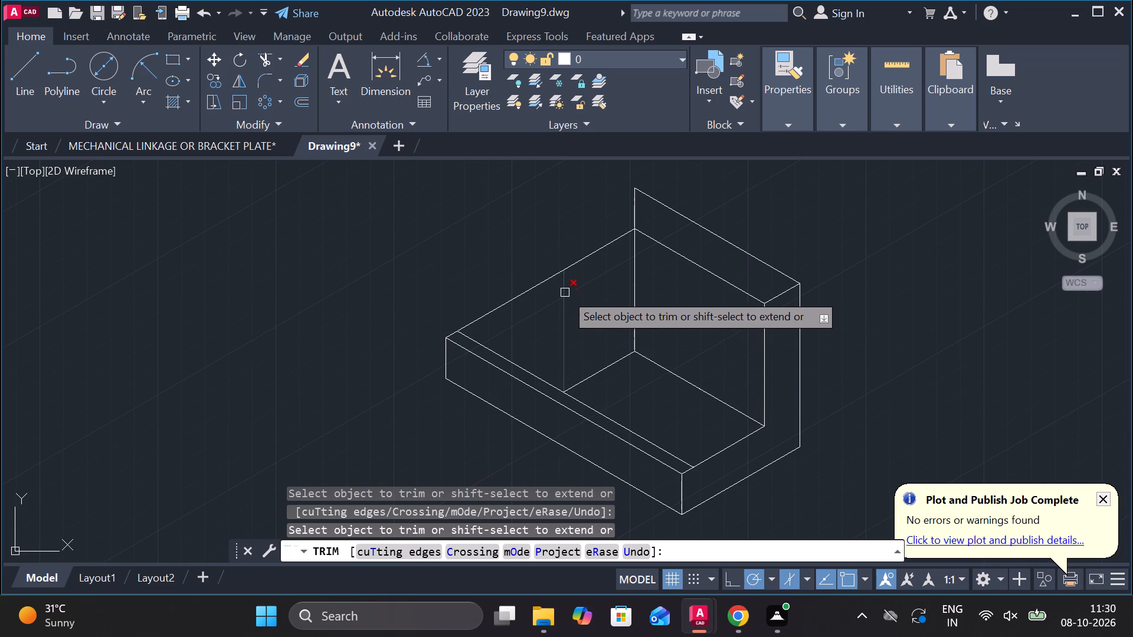
{"action": "scroll", "coordinate": [643, 387], "scroll_direction": "up", "scroll_amount": 1}
{"action": "scroll", "coordinate": [643, 387], "scroll_direction": "down", "scroll_amount": 1}
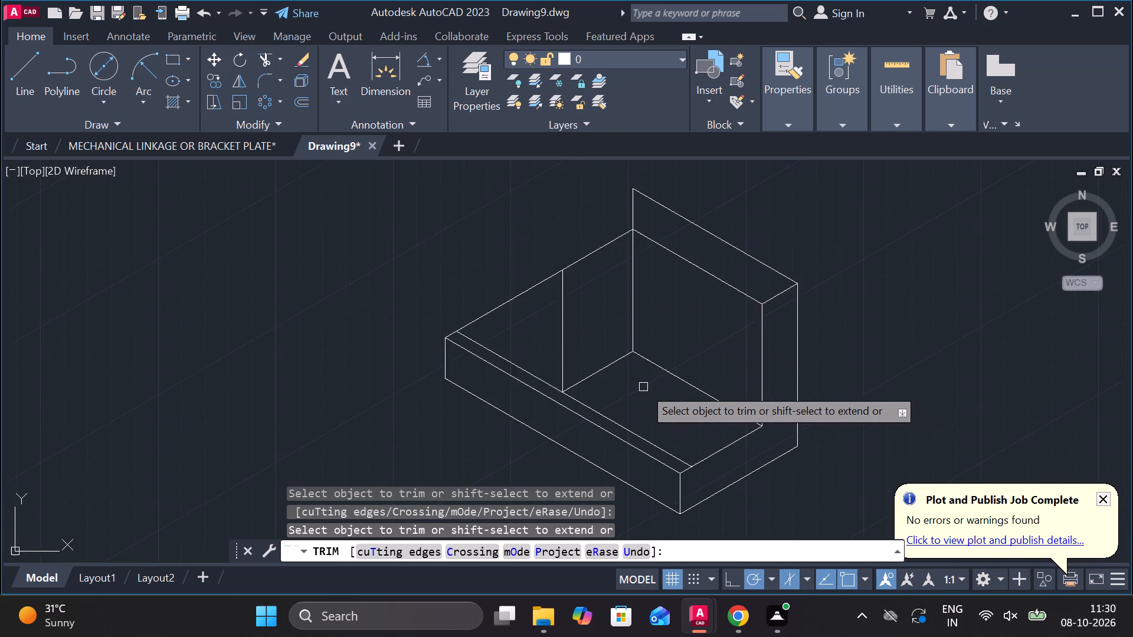
{"action": "scroll", "coordinate": [643, 387], "scroll_direction": "down", "scroll_amount": 1}
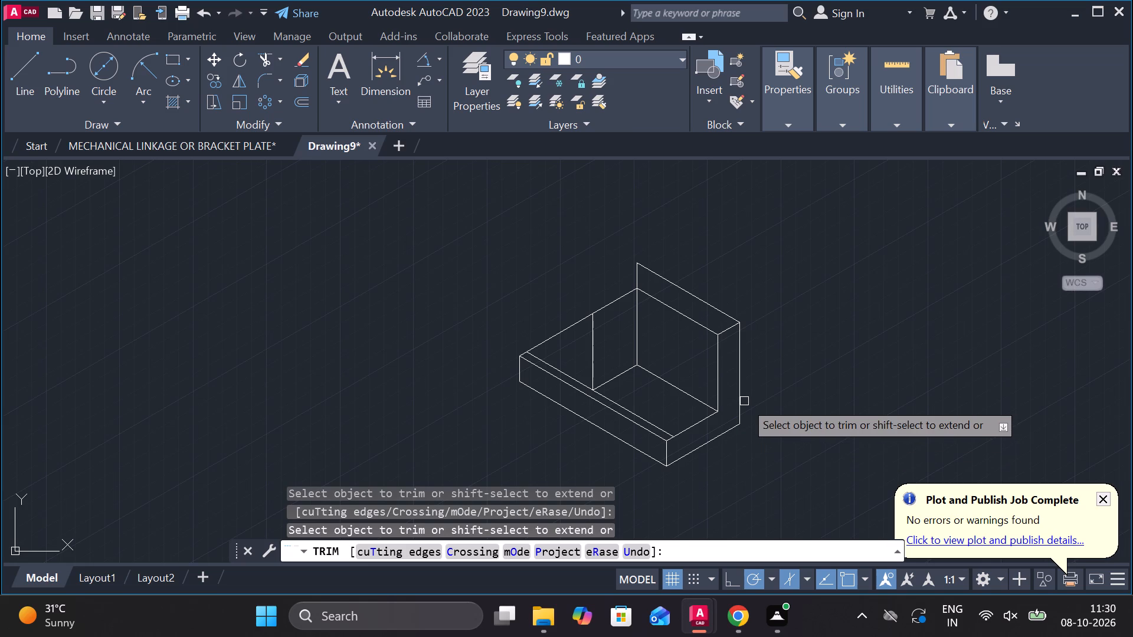
{"action": "key", "text": "Escape"}
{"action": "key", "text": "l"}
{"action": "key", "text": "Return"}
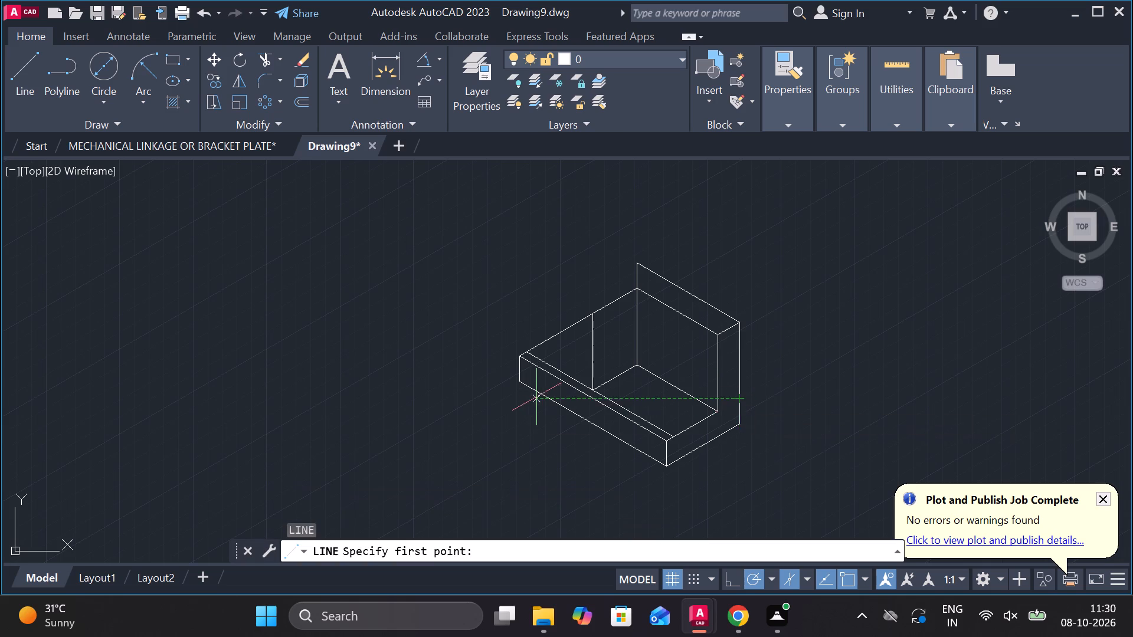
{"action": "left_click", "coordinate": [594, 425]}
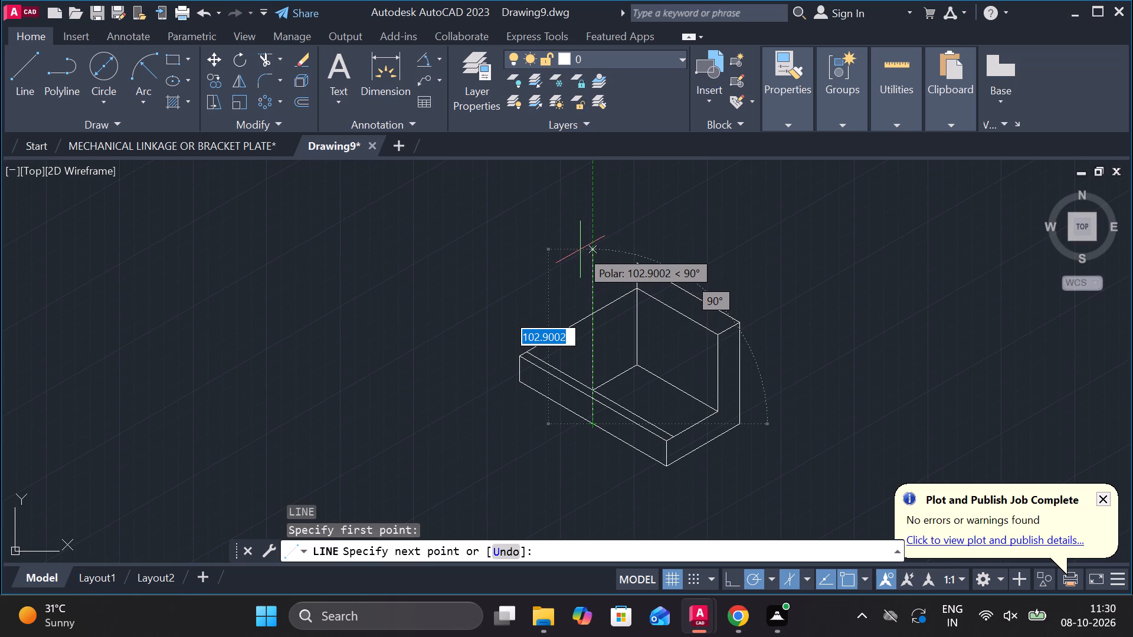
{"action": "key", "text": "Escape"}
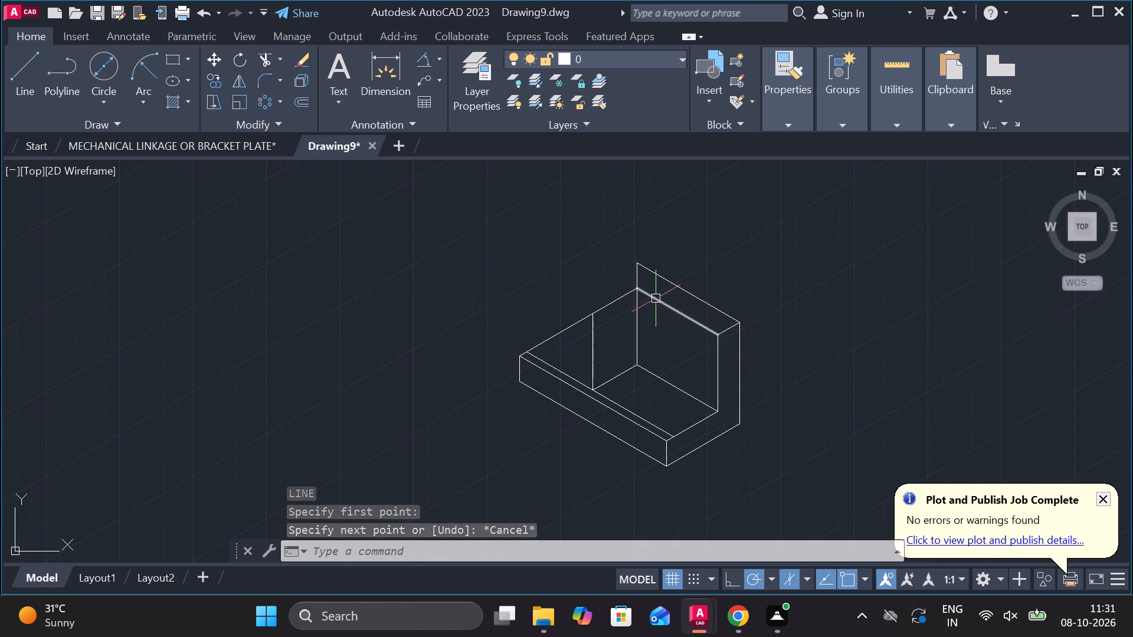
Copy the 30 mm sloping line 12 mm to each side, along the 330° and 150° directions.
{"action": "scroll", "coordinate": [589, 314], "scroll_direction": "up", "scroll_amount": 1}
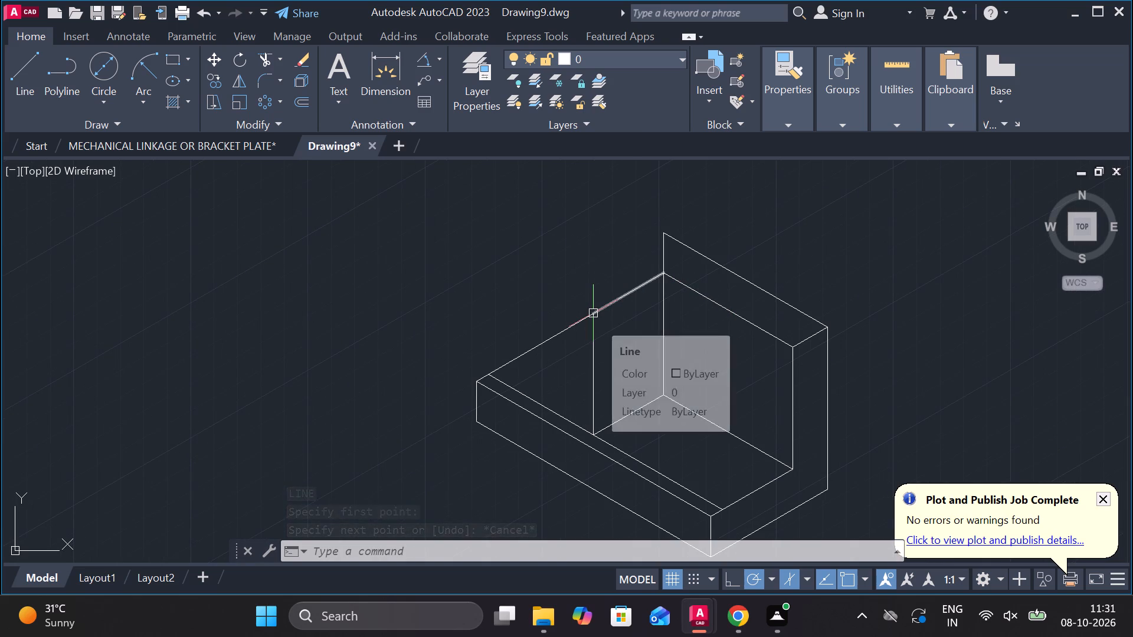
{"action": "key", "text": "Escape"}
{"action": "left_click", "coordinate": [617, 301]}
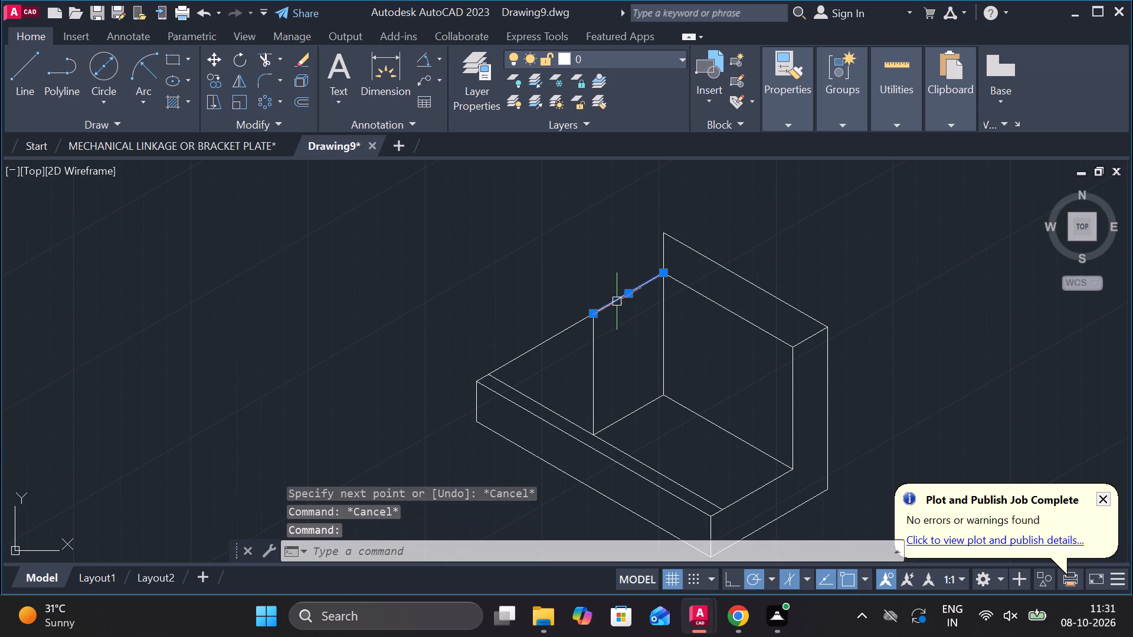
{"action": "type", "text": "CO"}
{"action": "key", "text": "Return"}
{"action": "left_click", "coordinate": [591, 313]}
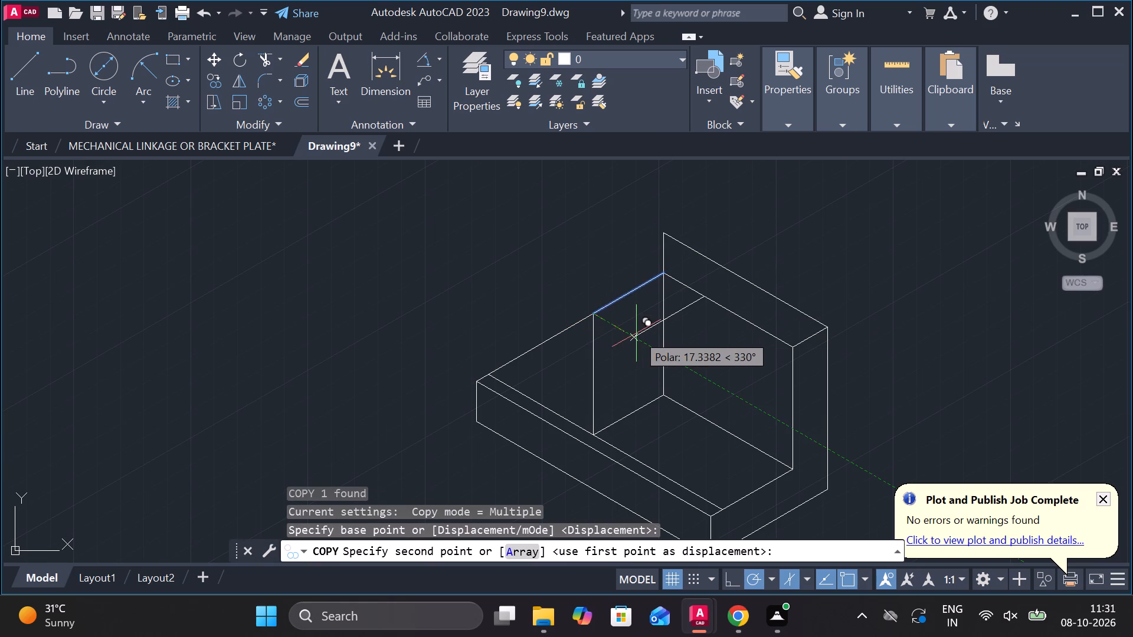
{"action": "type", "text": "12"}
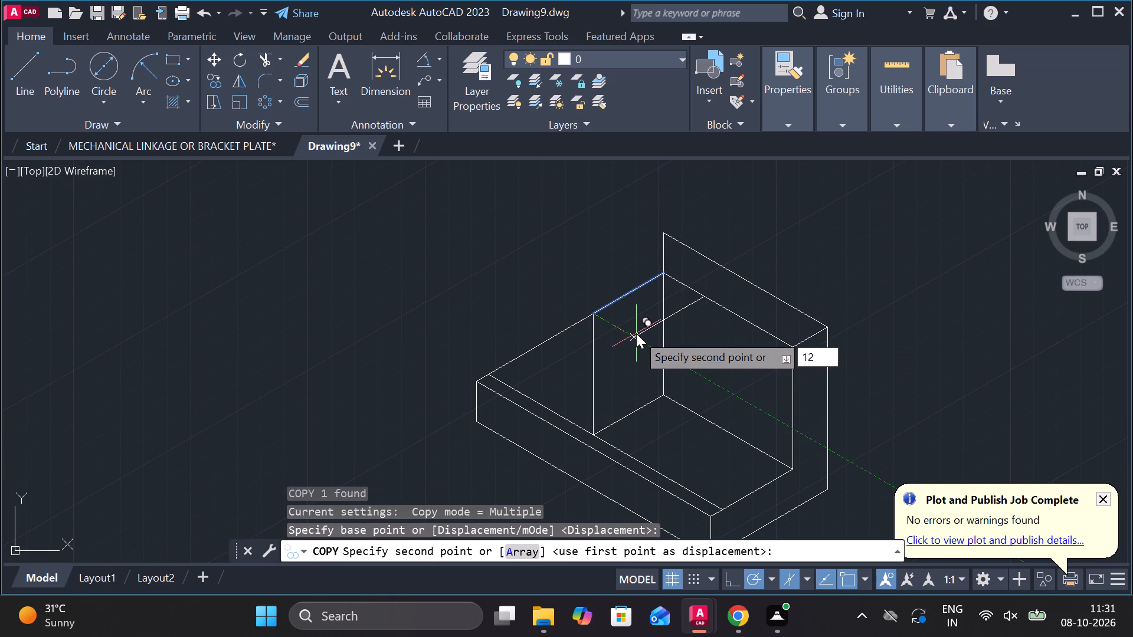
{"action": "key", "text": "Return"}
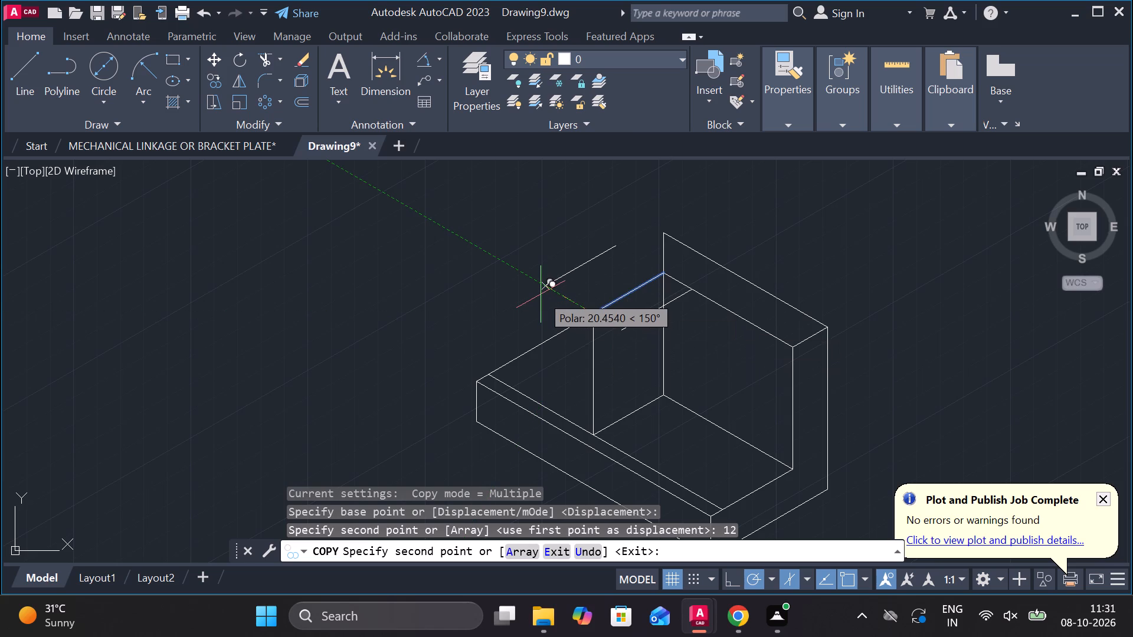
{"action": "type", "text": "12"}
{"action": "key", "text": "Return"}
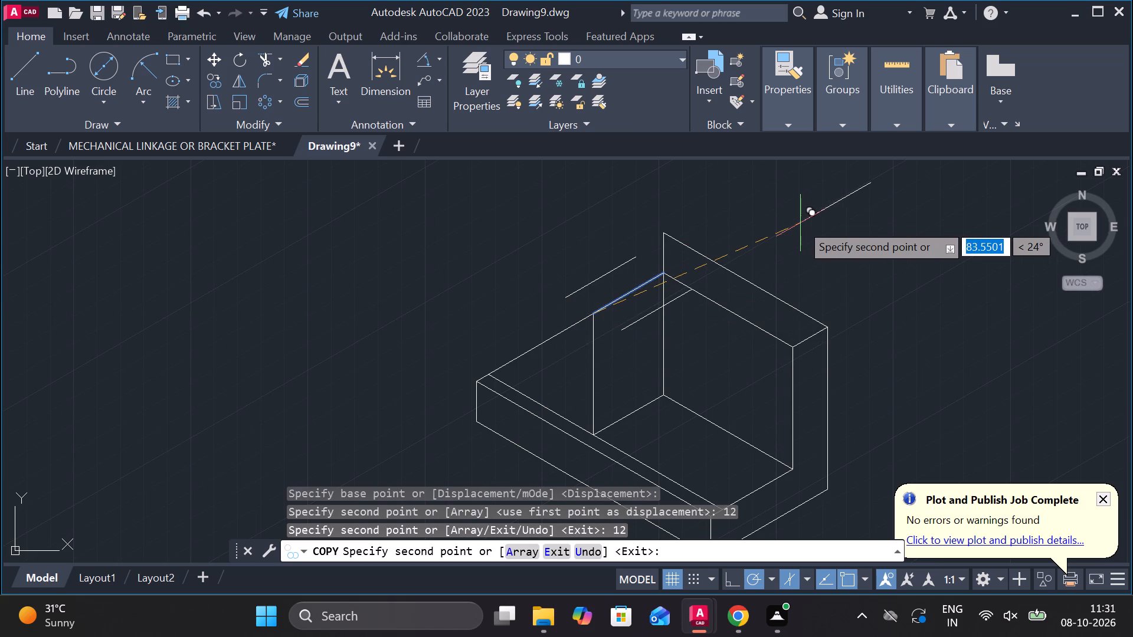
{"action": "key", "text": "Escape"}
Trim the original 30 mm sloping line and the short piece of the inner sloping edge between it and its 330° copy.
{"action": "type", "text": "TR"}
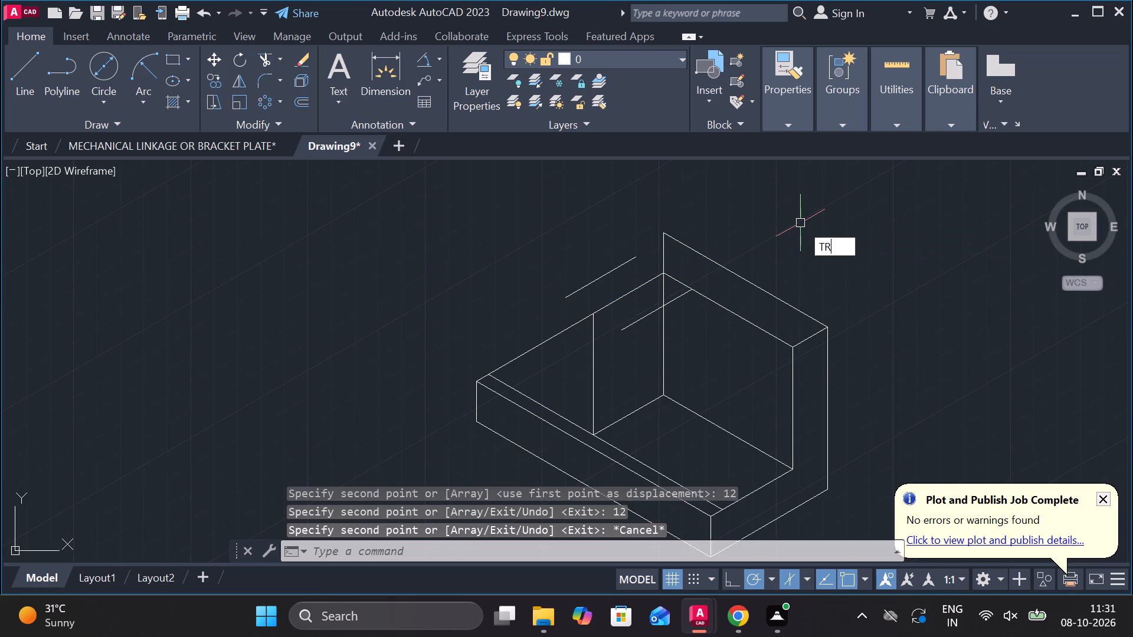
{"action": "key", "text": "space"}
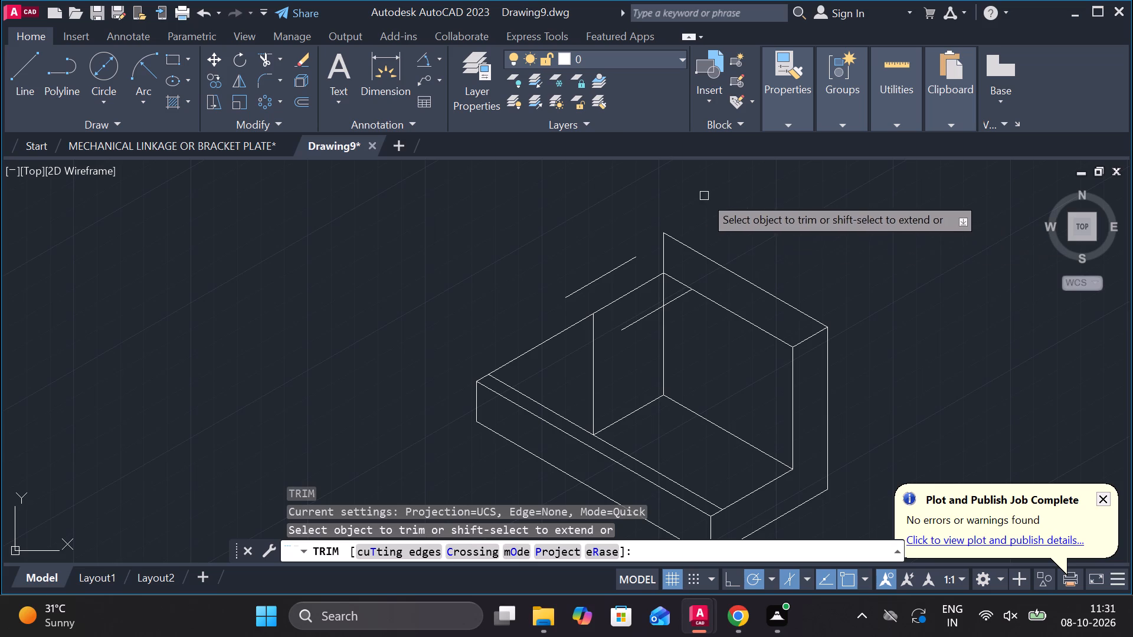
{"action": "scroll", "coordinate": [696, 241], "scroll_direction": "up", "scroll_amount": 1}
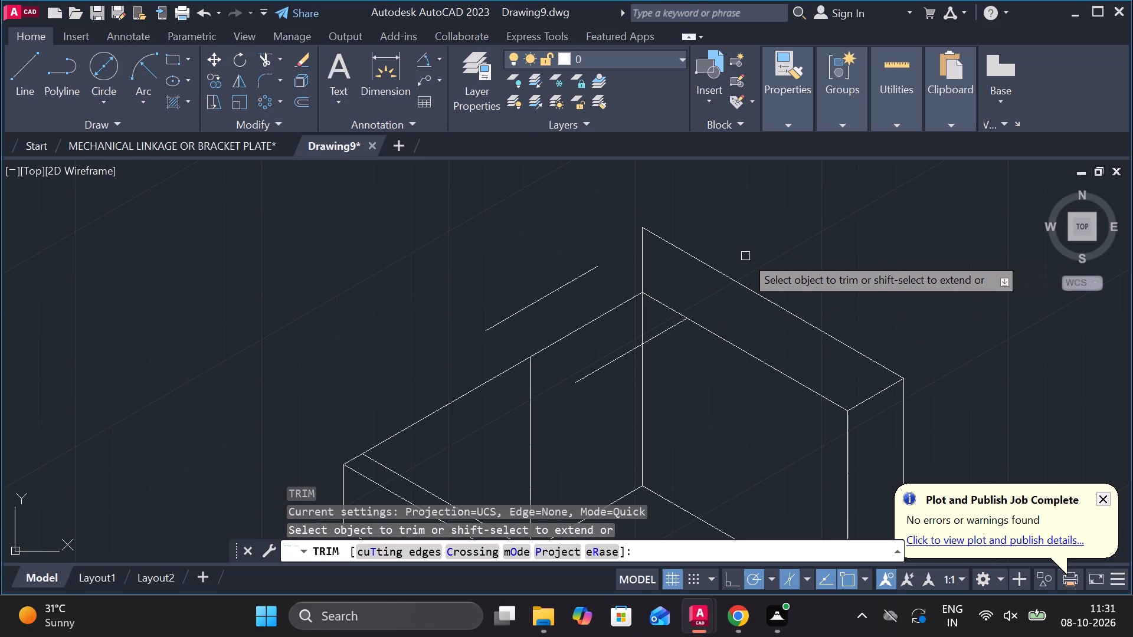
{"action": "left_click", "coordinate": [663, 308]}
{"action": "left_click", "coordinate": [635, 303]}
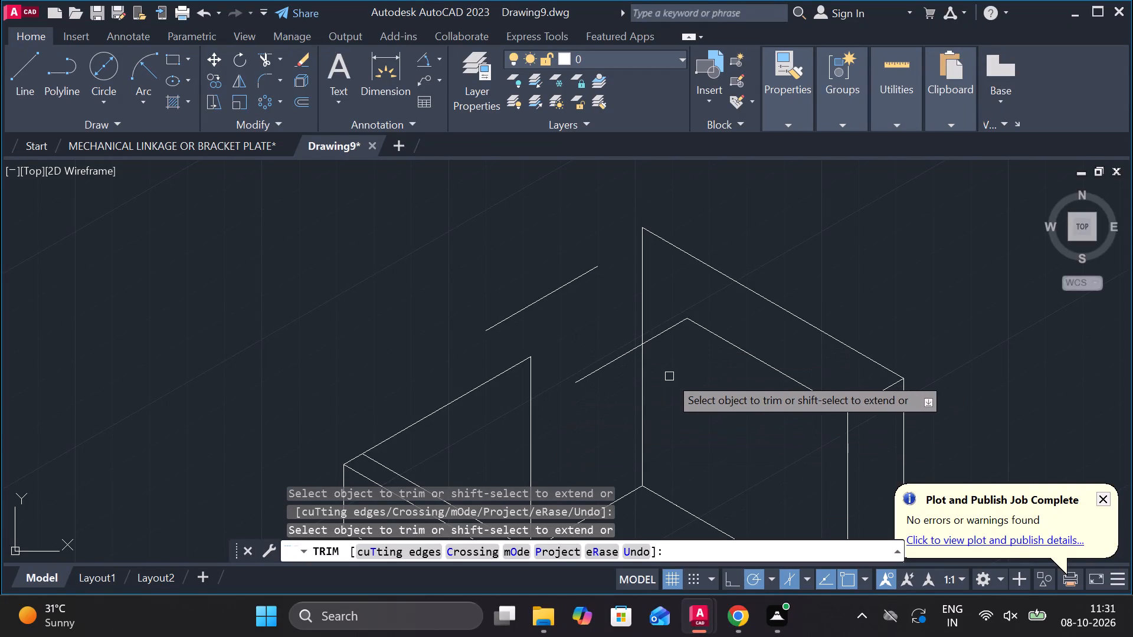
Trim the upright's outer sloping edge, the vertical above the 330° copy of the 30 mm line, and the detached 150° copy.
{"action": "scroll", "coordinate": [680, 382], "scroll_direction": "down", "scroll_amount": 2}
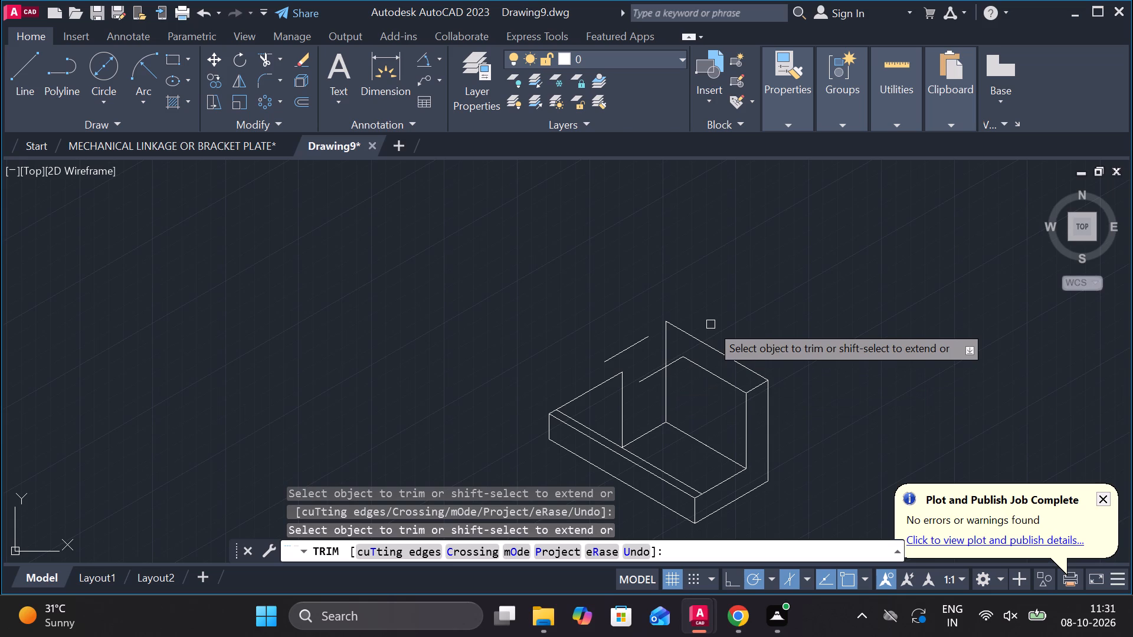
{"action": "scroll", "coordinate": [709, 326], "scroll_direction": "up", "scroll_amount": 2}
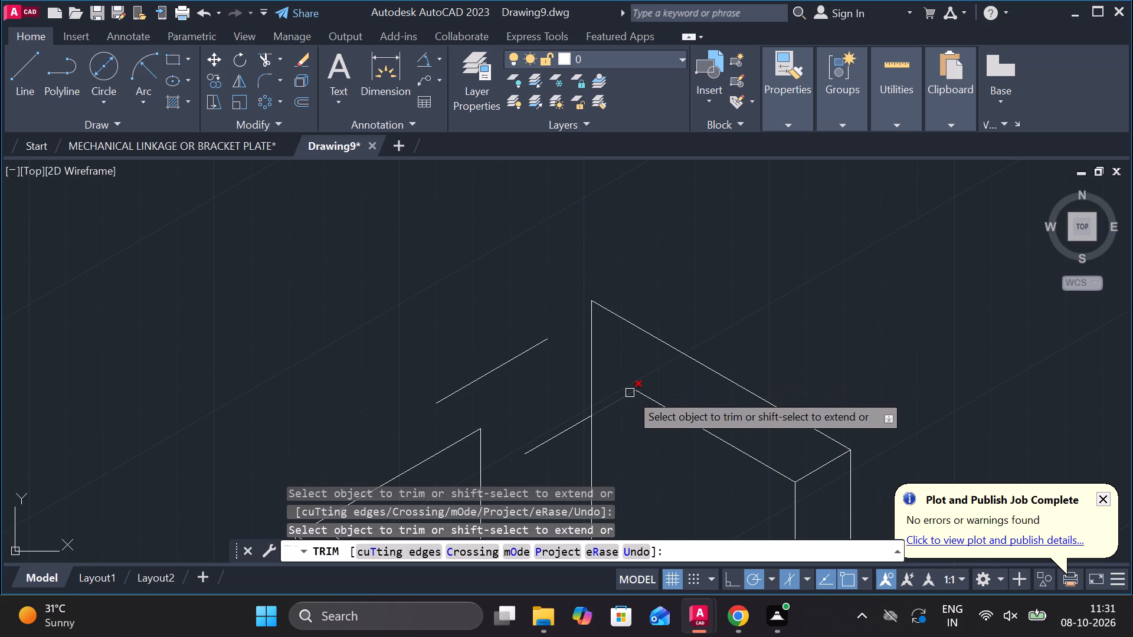
{"action": "left_click", "coordinate": [602, 307]}
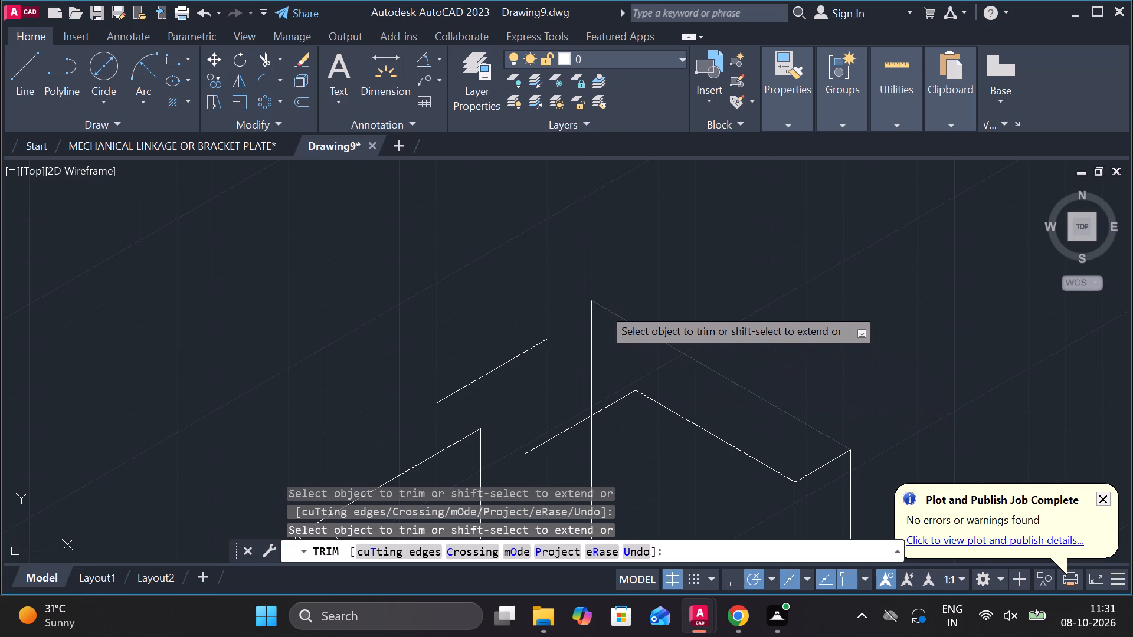
{"action": "left_click", "coordinate": [595, 328]}
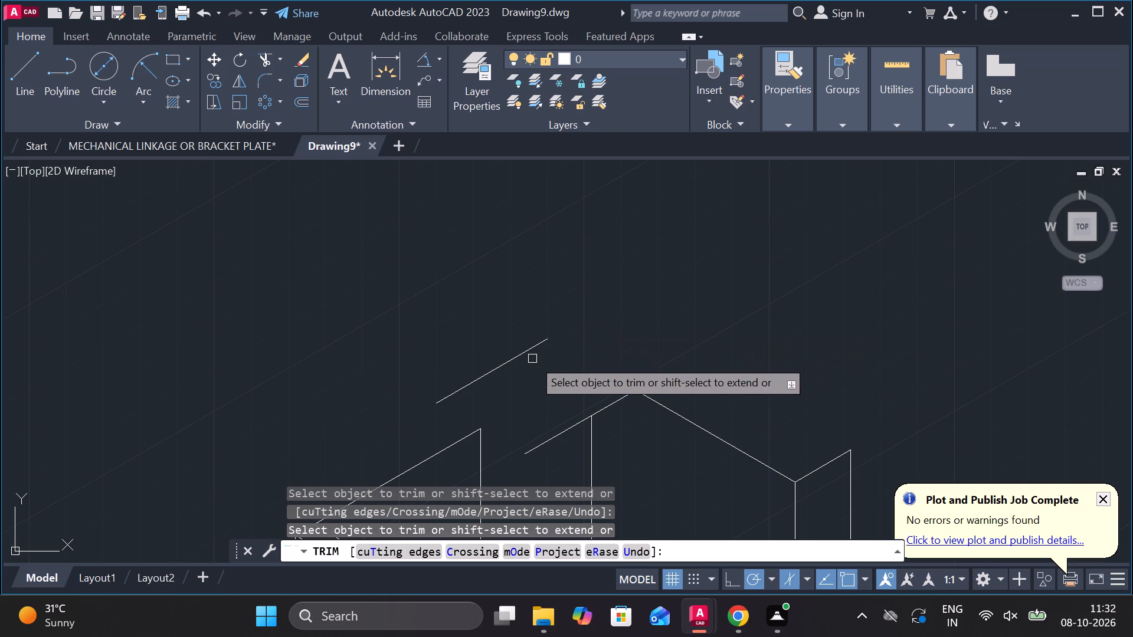
{"action": "left_click", "coordinate": [493, 370]}
{"action": "scroll", "coordinate": [536, 341], "scroll_direction": "down", "scroll_amount": 1}
{"action": "scroll", "coordinate": [624, 264], "scroll_direction": "down", "scroll_amount": 1}
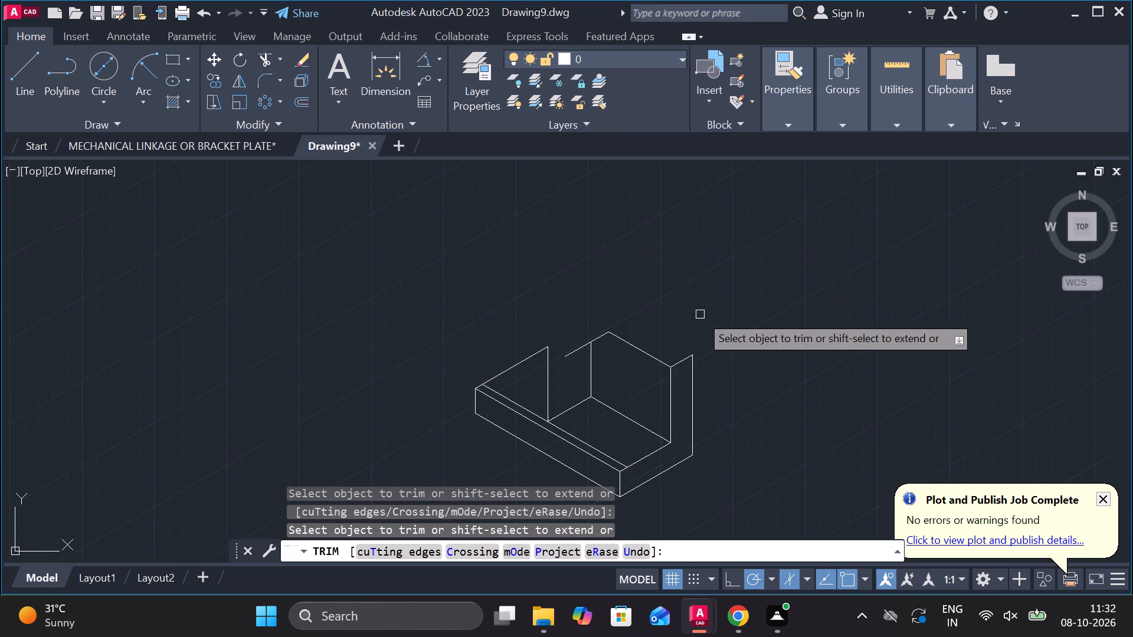
{"action": "middle_click_drag", "start_coordinate": [709, 297], "coordinate": [722, 278]}
{"action": "scroll", "coordinate": [725, 293], "scroll_direction": "up", "scroll_amount": 1}
{"action": "middle_click_drag", "start_coordinate": [729, 314], "coordinate": [730, 275]}
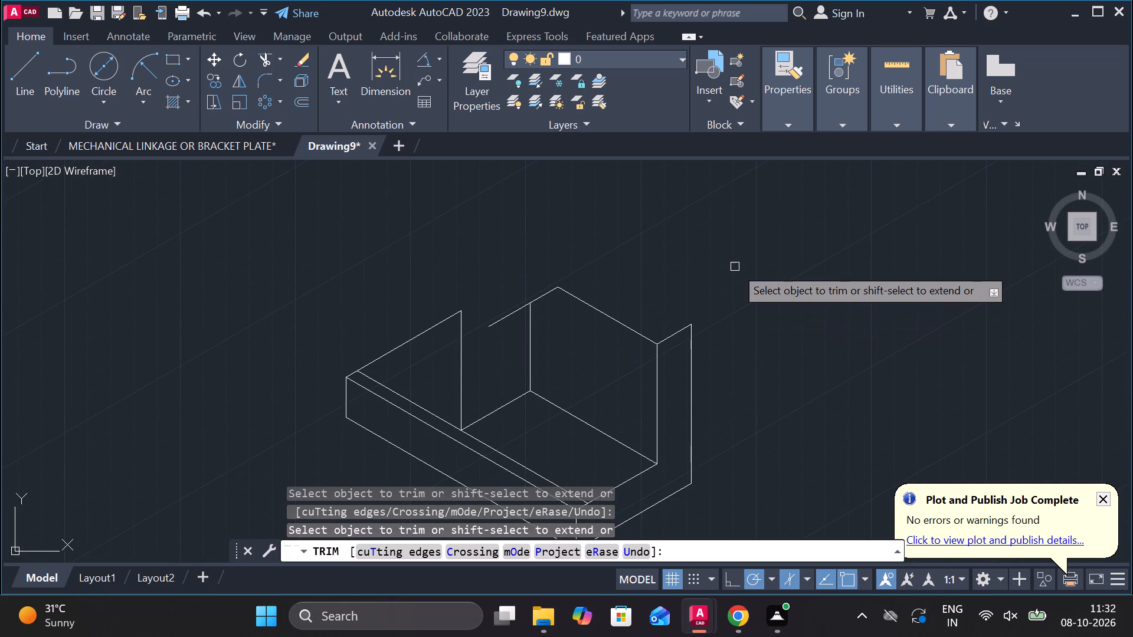
{"action": "scroll", "coordinate": [751, 313], "scroll_direction": "down", "scroll_amount": 1}
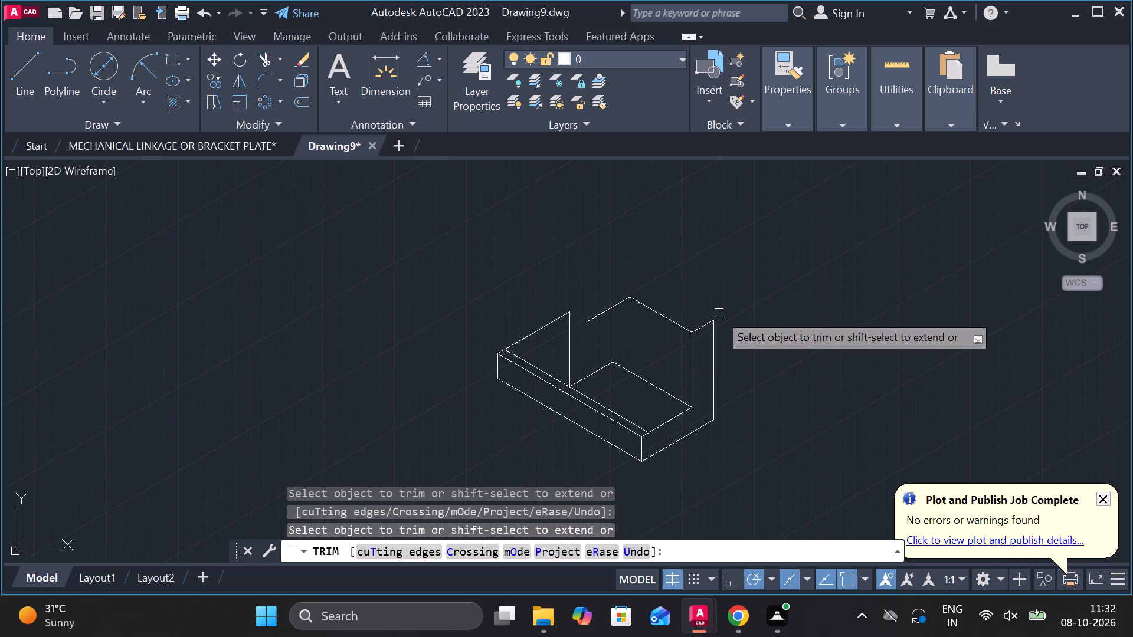
{"action": "scroll", "coordinate": [719, 313], "scroll_direction": "up", "scroll_amount": 1}
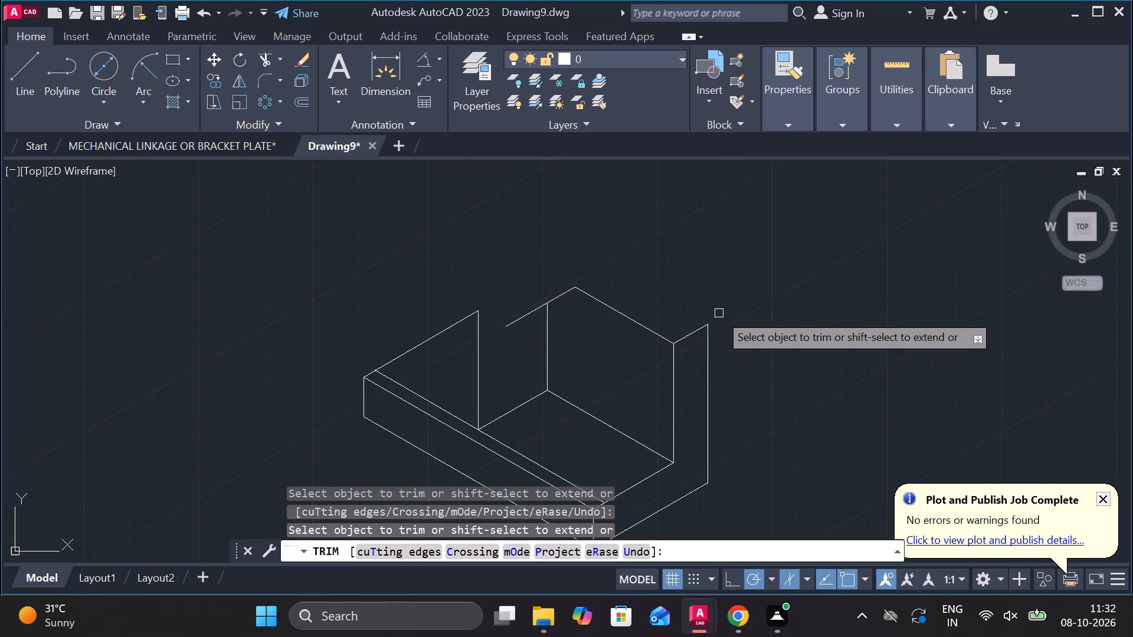
{"action": "scroll", "coordinate": [720, 313], "scroll_direction": "down", "scroll_amount": 1}
{"action": "key", "text": "Escape"}
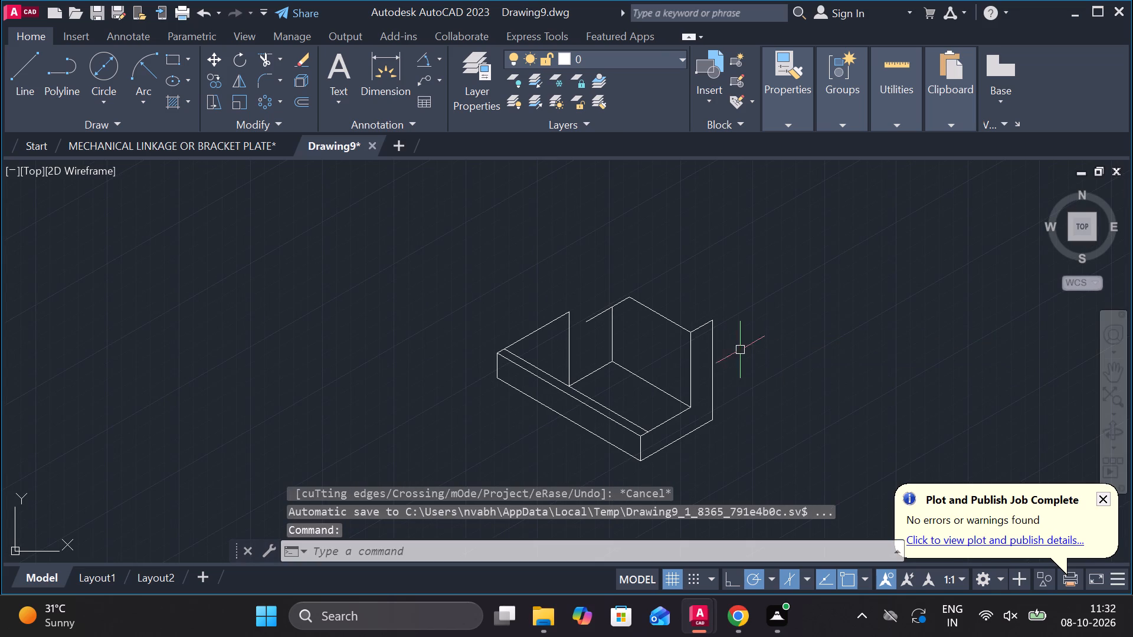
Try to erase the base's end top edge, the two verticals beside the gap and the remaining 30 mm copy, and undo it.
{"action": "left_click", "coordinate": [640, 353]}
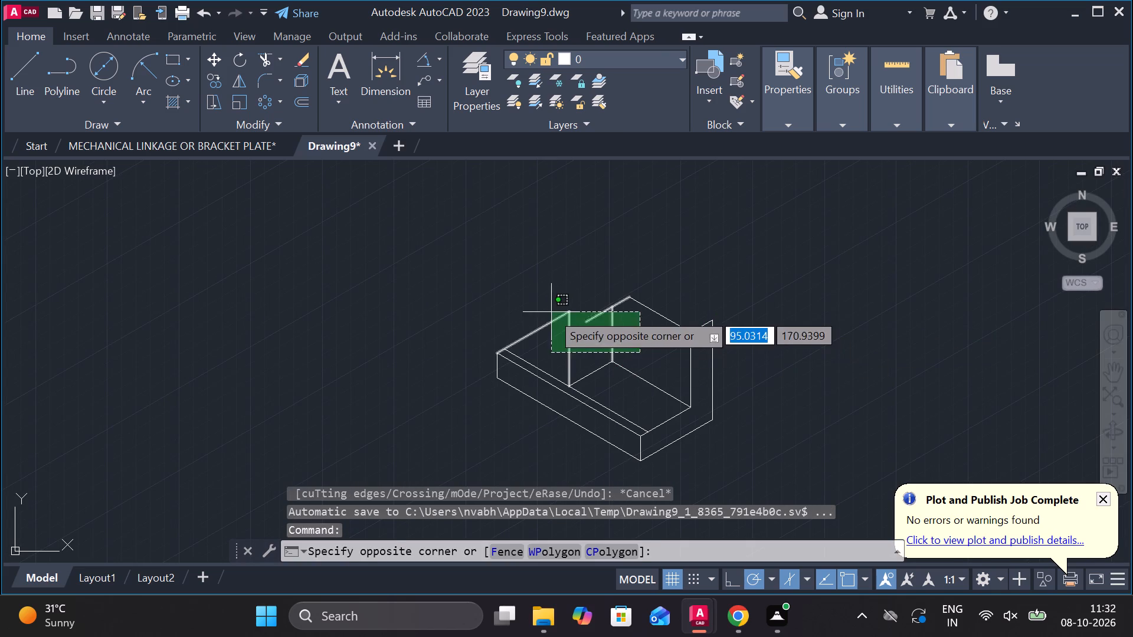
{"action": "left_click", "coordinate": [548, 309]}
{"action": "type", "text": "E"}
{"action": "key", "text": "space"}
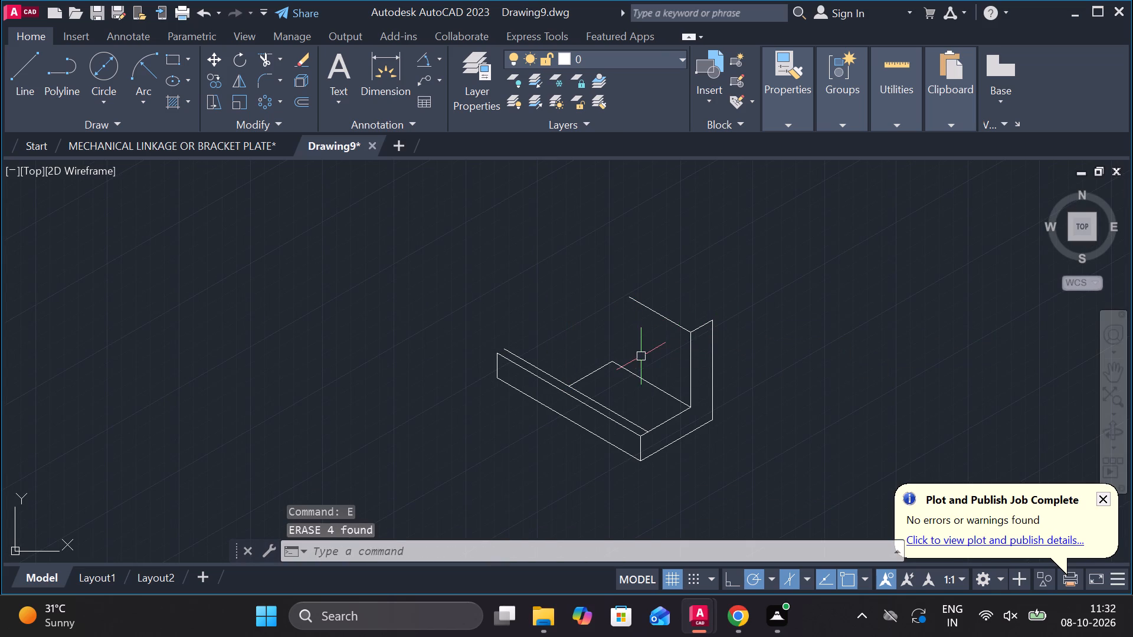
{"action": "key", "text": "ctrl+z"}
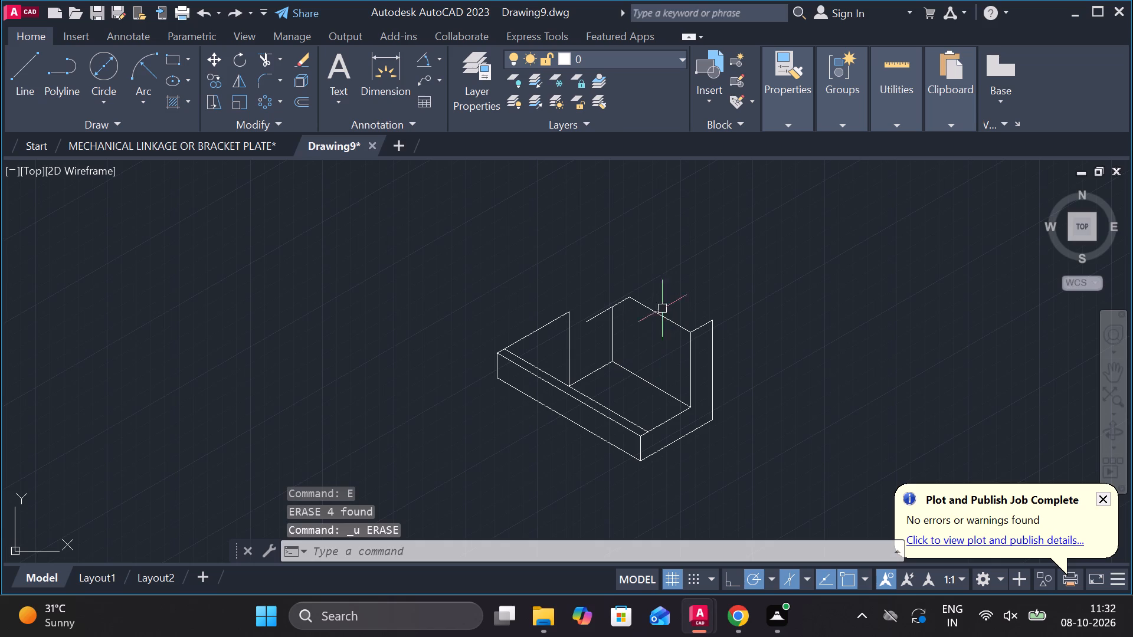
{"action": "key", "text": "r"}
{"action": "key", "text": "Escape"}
Trim away the base's end top edge beyond the strip and all the upright's remaining vertical and sloping edges.
{"action": "type", "text": "TR"}
{"action": "key", "text": "space"}
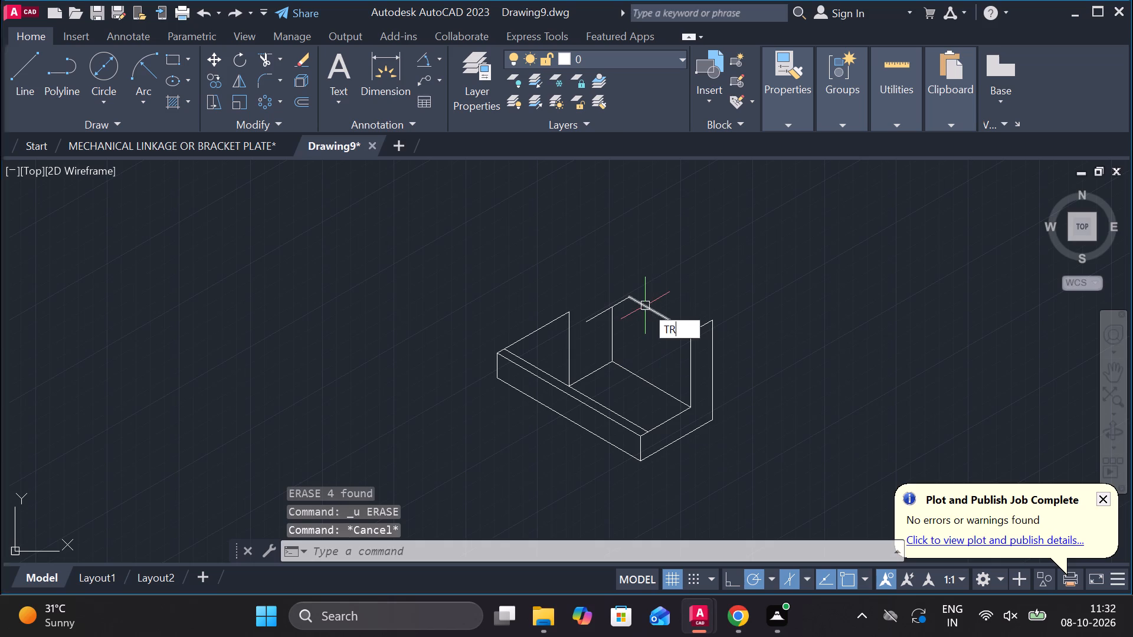
{"action": "left_click", "coordinate": [551, 322]}
{"action": "left_click", "coordinate": [568, 337]}
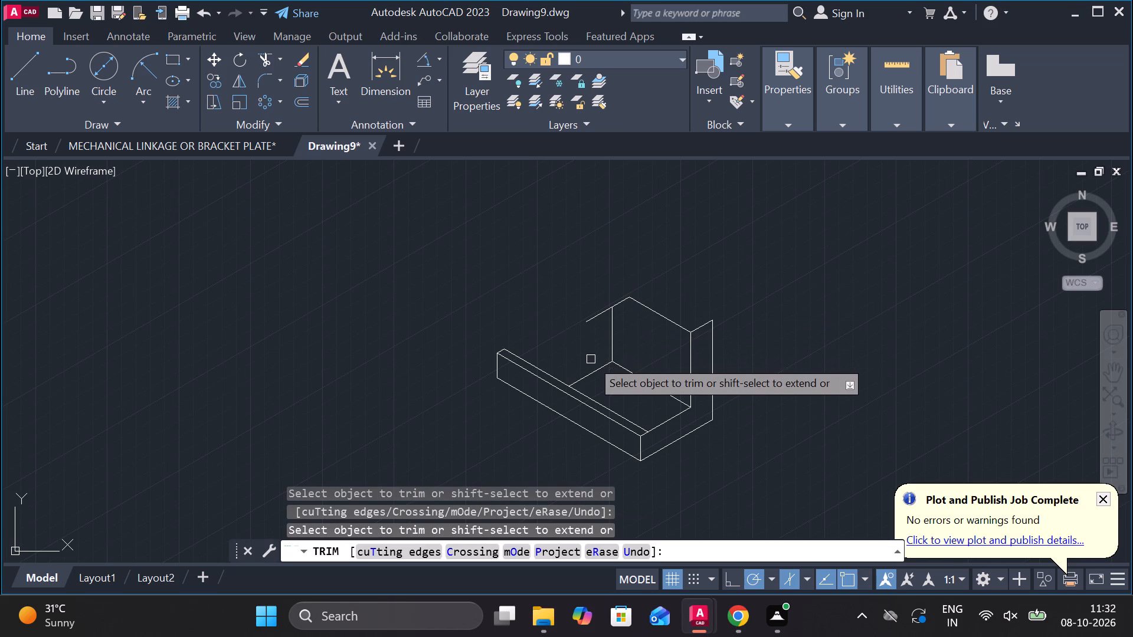
{"action": "left_click", "coordinate": [599, 372]}
{"action": "left_click", "coordinate": [610, 342]}
{"action": "left_click", "coordinate": [608, 305]}
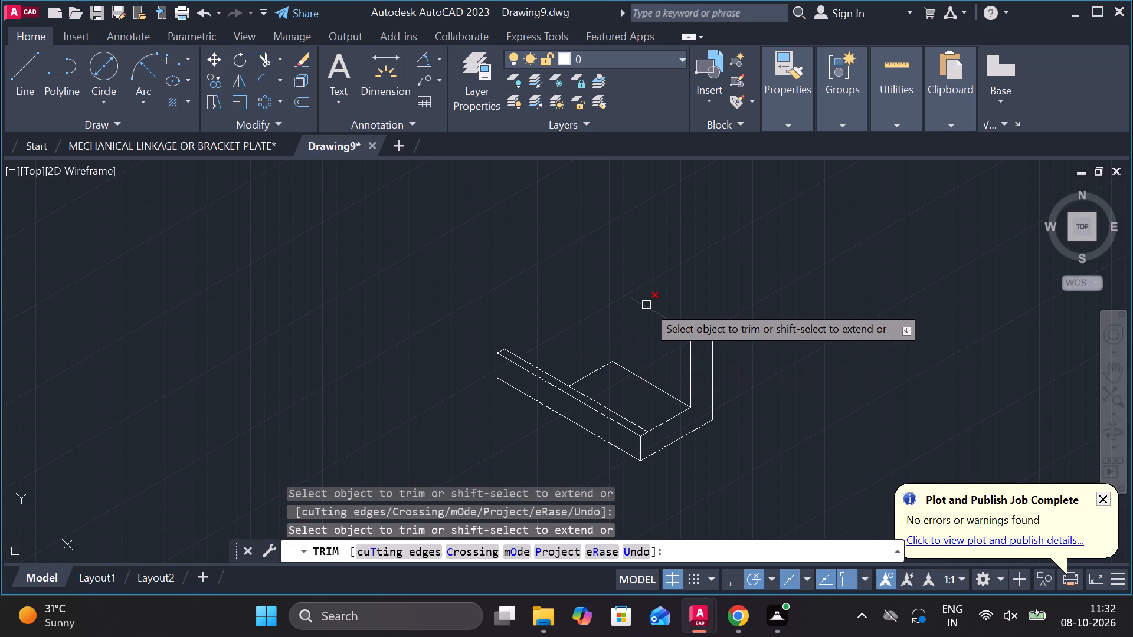
{"action": "left_click", "coordinate": [647, 305]}
{"action": "left_click", "coordinate": [689, 351]}
{"action": "left_click", "coordinate": [703, 325]}
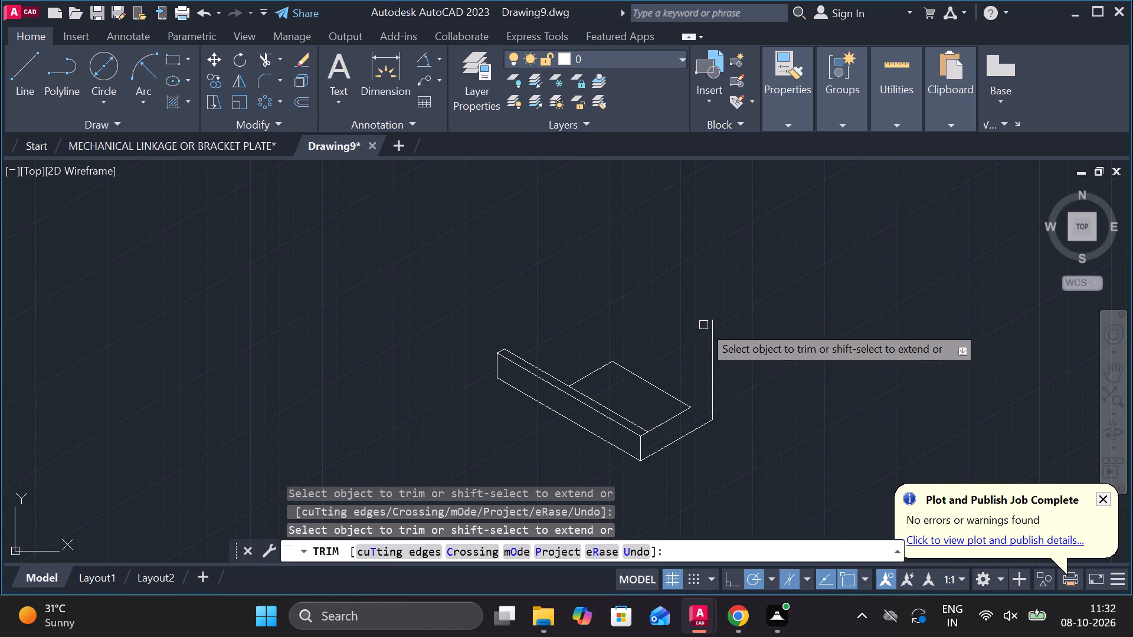
{"action": "left_click", "coordinate": [708, 331]}
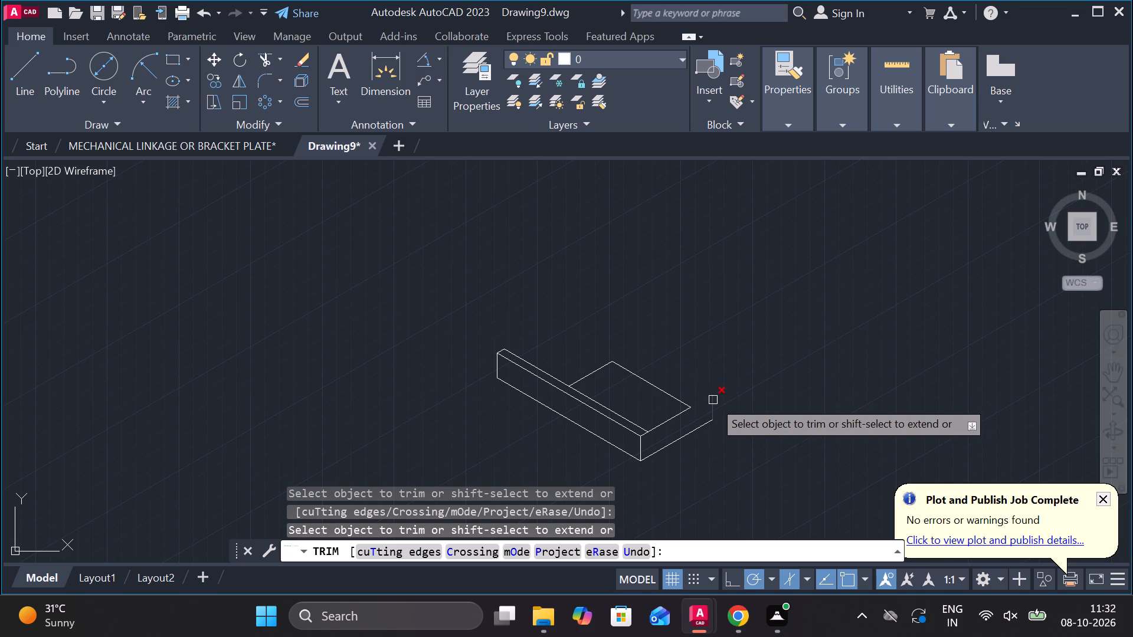
{"action": "left_click", "coordinate": [713, 400]}
Trim the two remaining inner edges of the base's top face behind the long front strip.
{"action": "left_click", "coordinate": [669, 390]}
{"action": "left_click_drag", "start_coordinate": [659, 377], "coordinate": [659, 383]}
{"action": "left_click", "coordinate": [659, 386]}
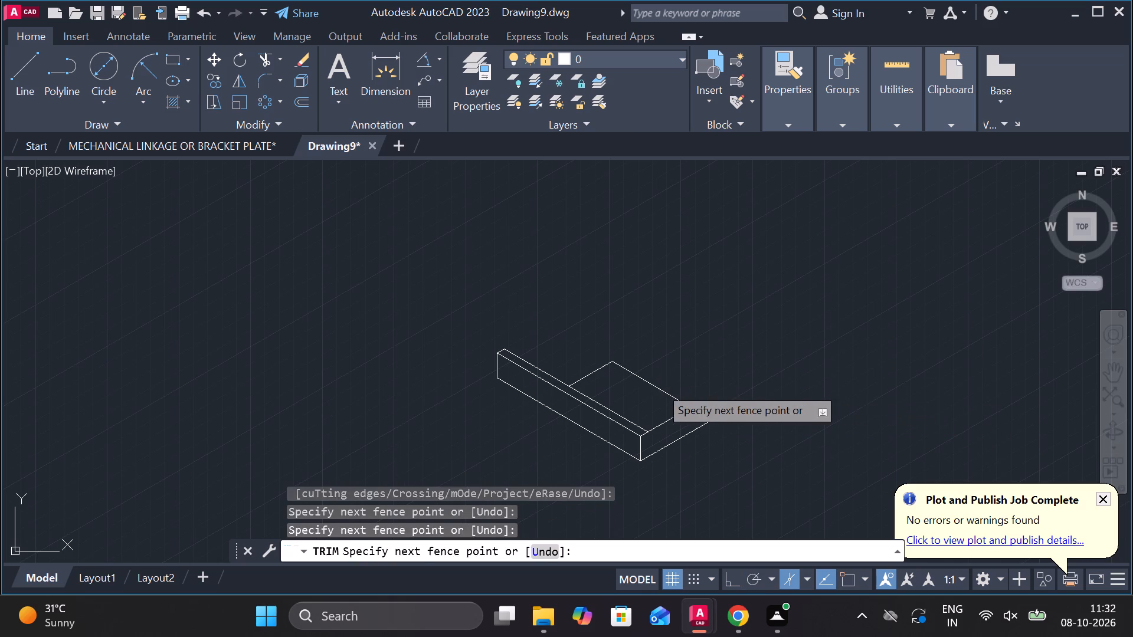
{"action": "left_click", "coordinate": [655, 386]}
{"action": "left_click", "coordinate": [590, 369]}
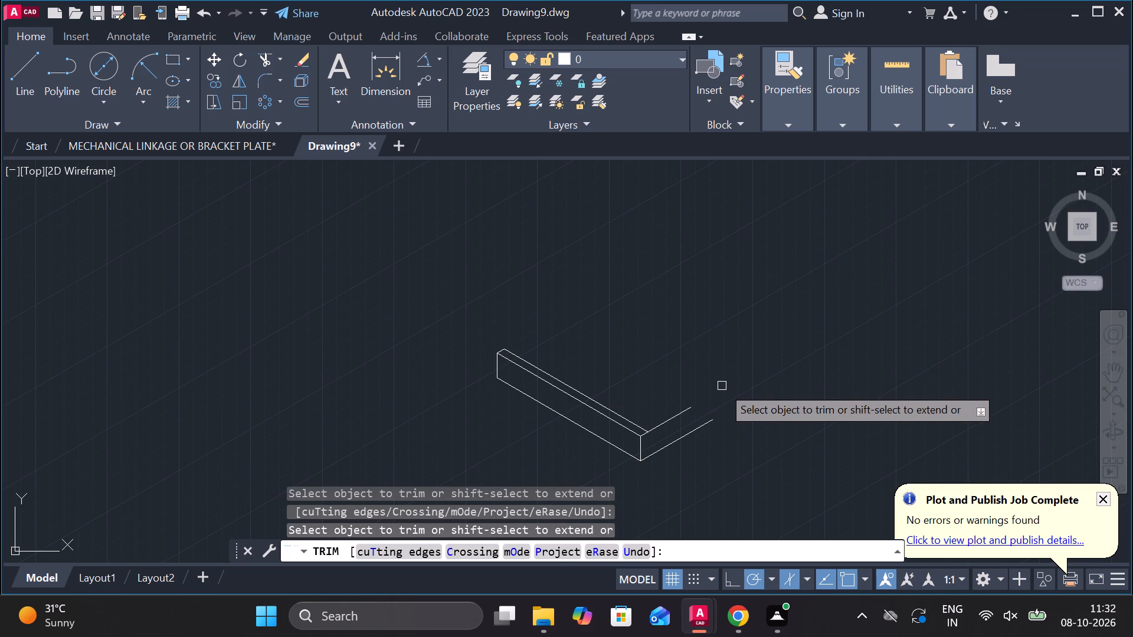
{"action": "scroll", "coordinate": [722, 385], "scroll_direction": "up", "scroll_amount": 1}
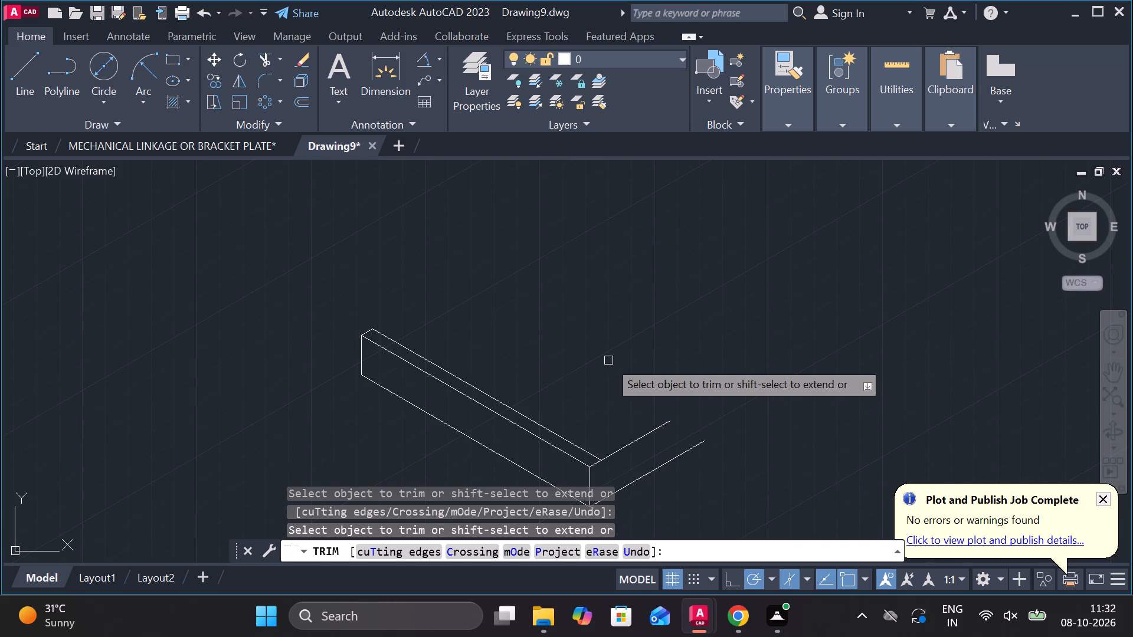
{"action": "scroll", "coordinate": [608, 360], "scroll_direction": "up", "scroll_amount": 1}
{"action": "scroll", "coordinate": [608, 360], "scroll_direction": "down", "scroll_amount": 1}
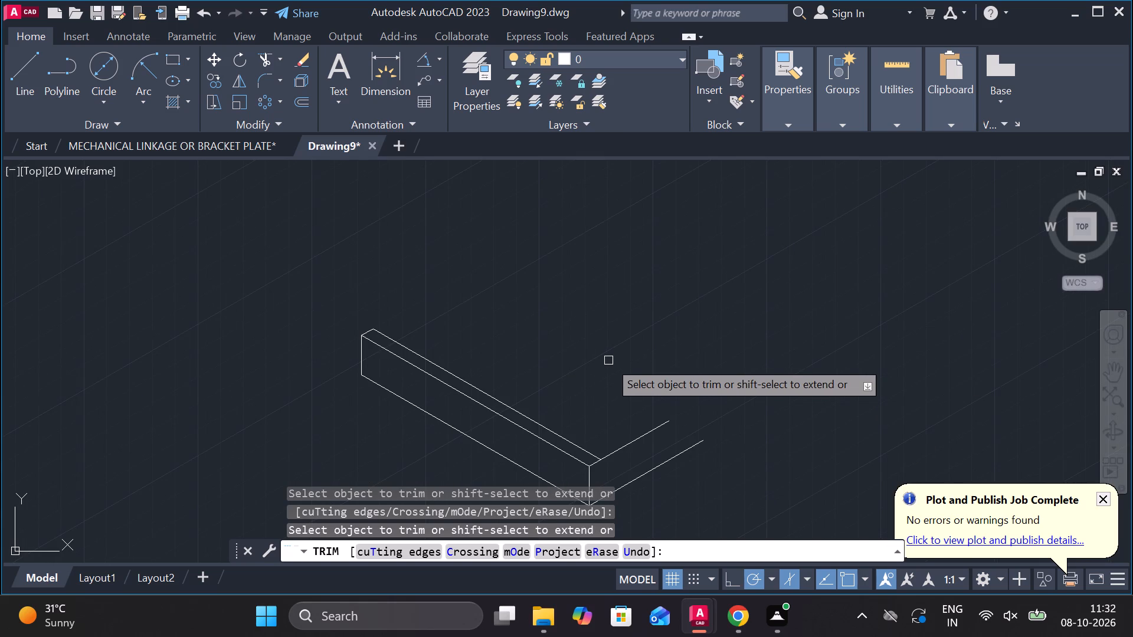
{"action": "key", "text": "Escape"}
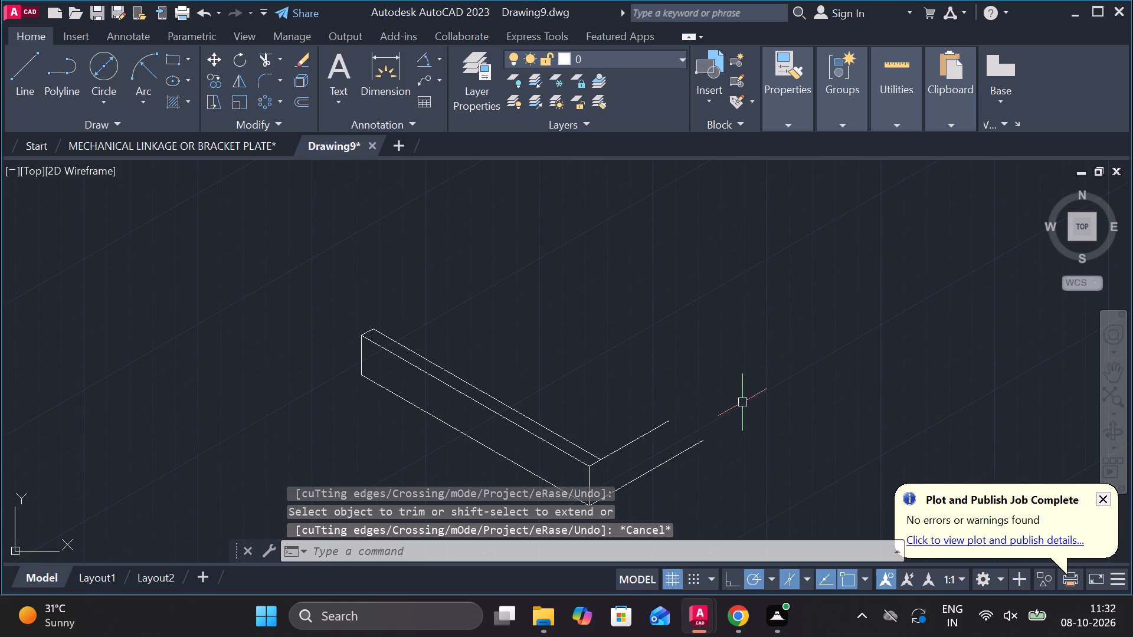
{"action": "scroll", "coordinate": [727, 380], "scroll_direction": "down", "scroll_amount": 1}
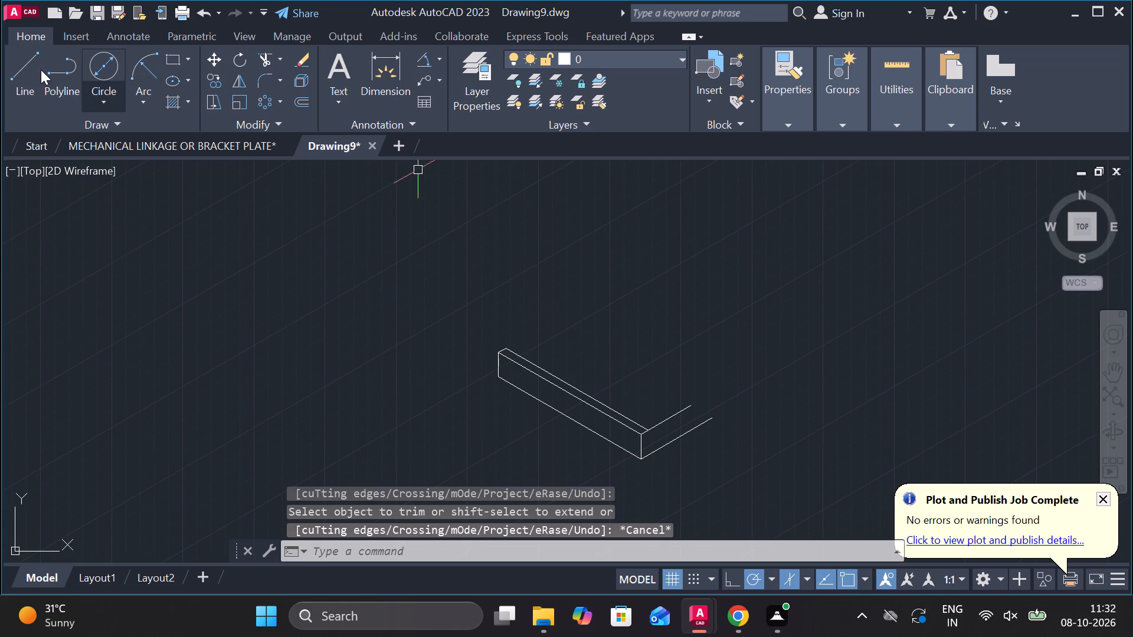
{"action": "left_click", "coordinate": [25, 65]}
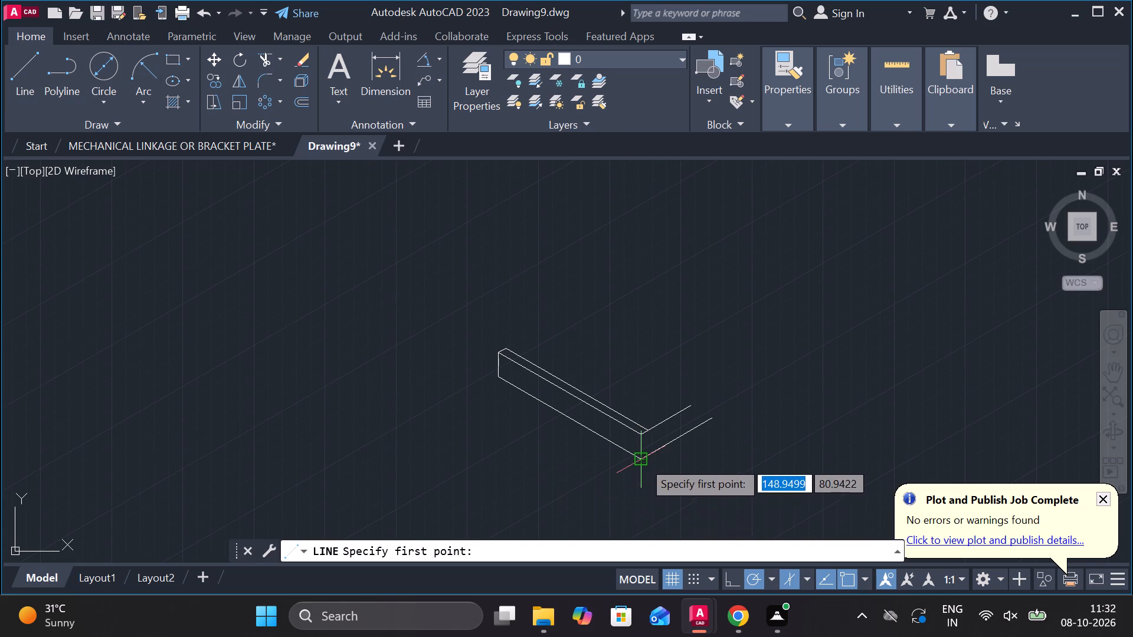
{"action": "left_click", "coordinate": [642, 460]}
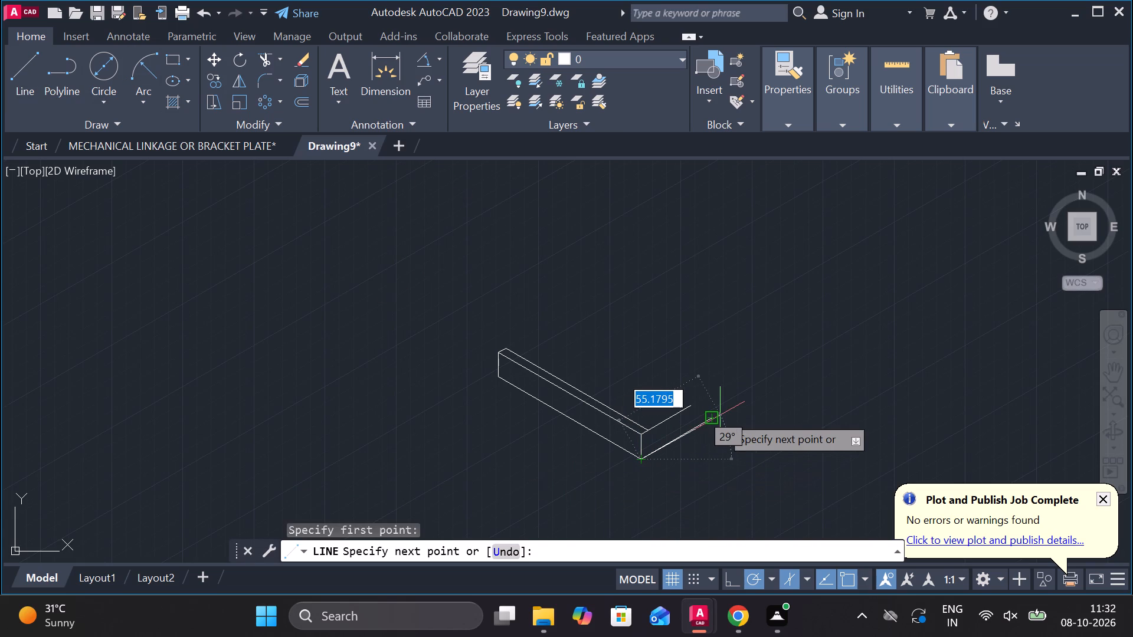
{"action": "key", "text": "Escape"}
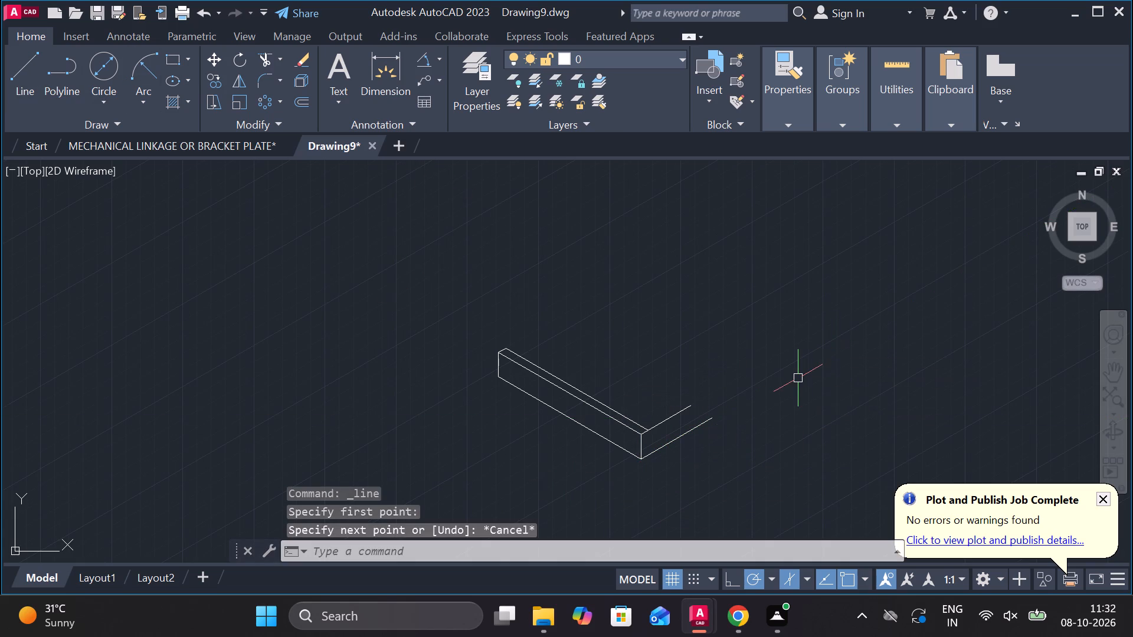
Draw the upright's back outline from the base's open corner: 45 up, 100 at 150°, 45 down, and on to the base's far bottom corner.
{"action": "key", "text": "l"}
{"action": "key", "text": "Return"}
{"action": "left_click", "coordinate": [710, 422]}
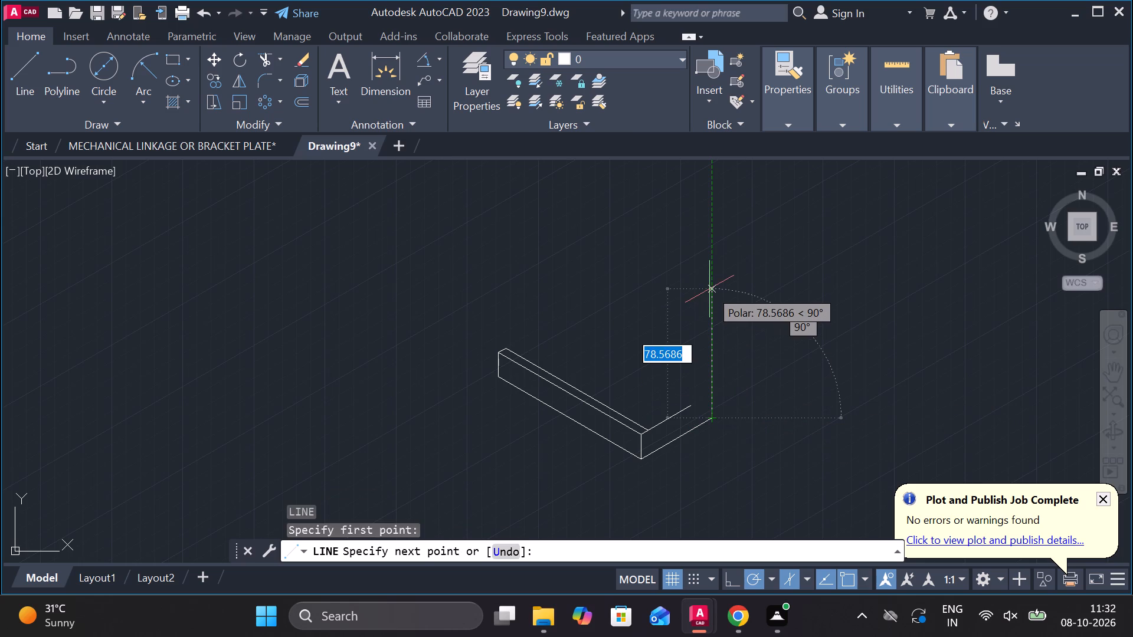
{"action": "type", "text": "45"}
{"action": "key", "text": "Return"}
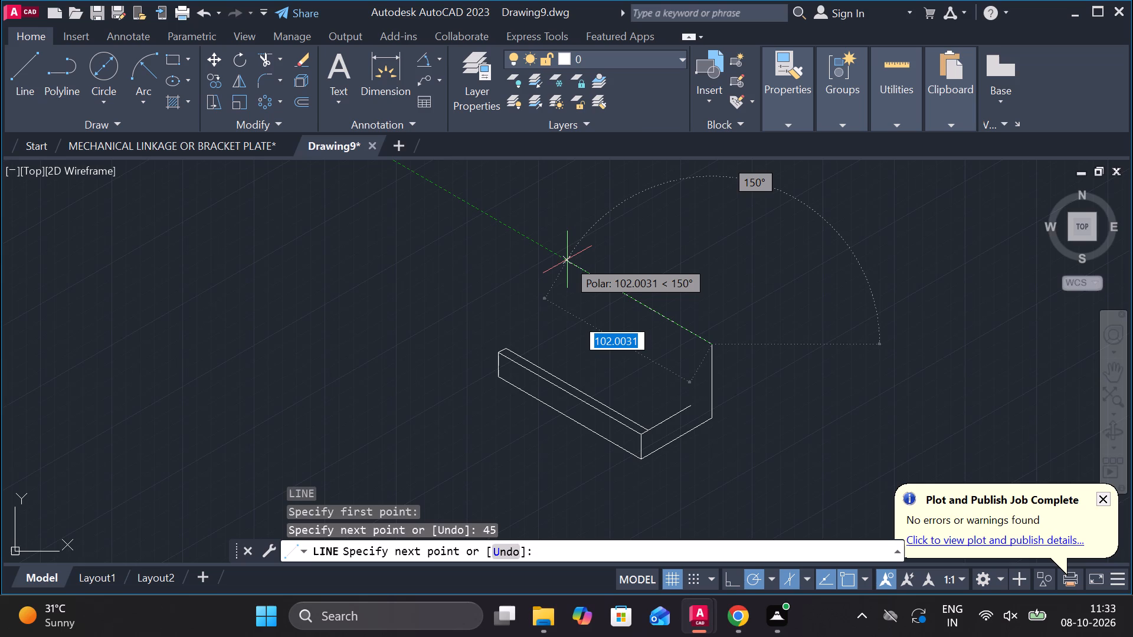
{"action": "type", "text": "100"}
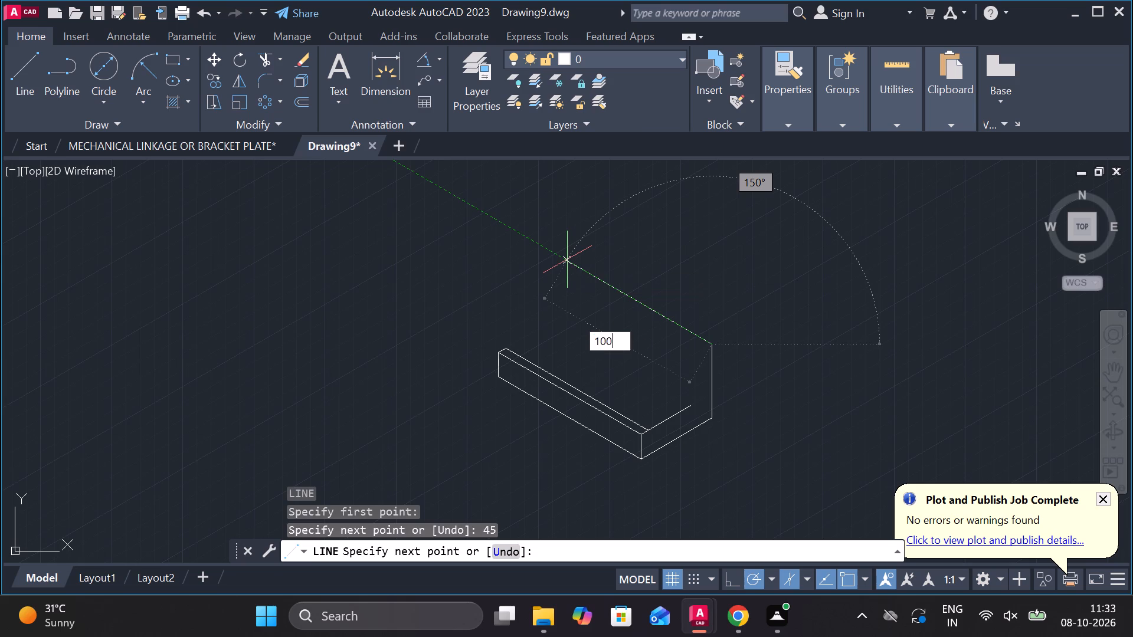
{"action": "key", "text": "Return"}
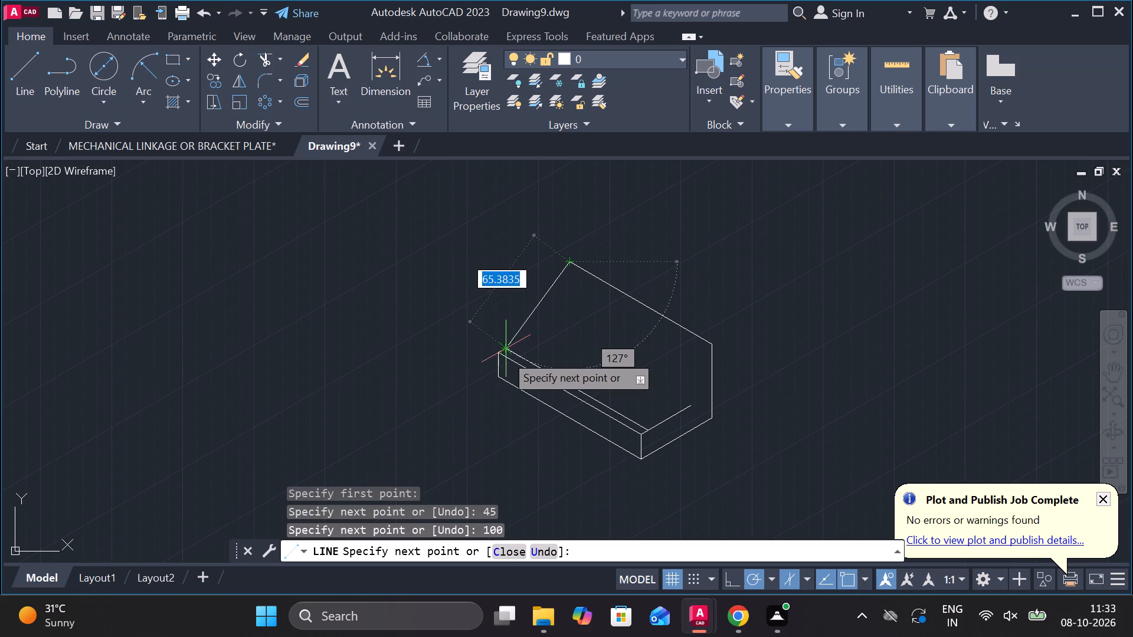
{"action": "scroll", "coordinate": [565, 306], "scroll_direction": "up", "scroll_amount": 2}
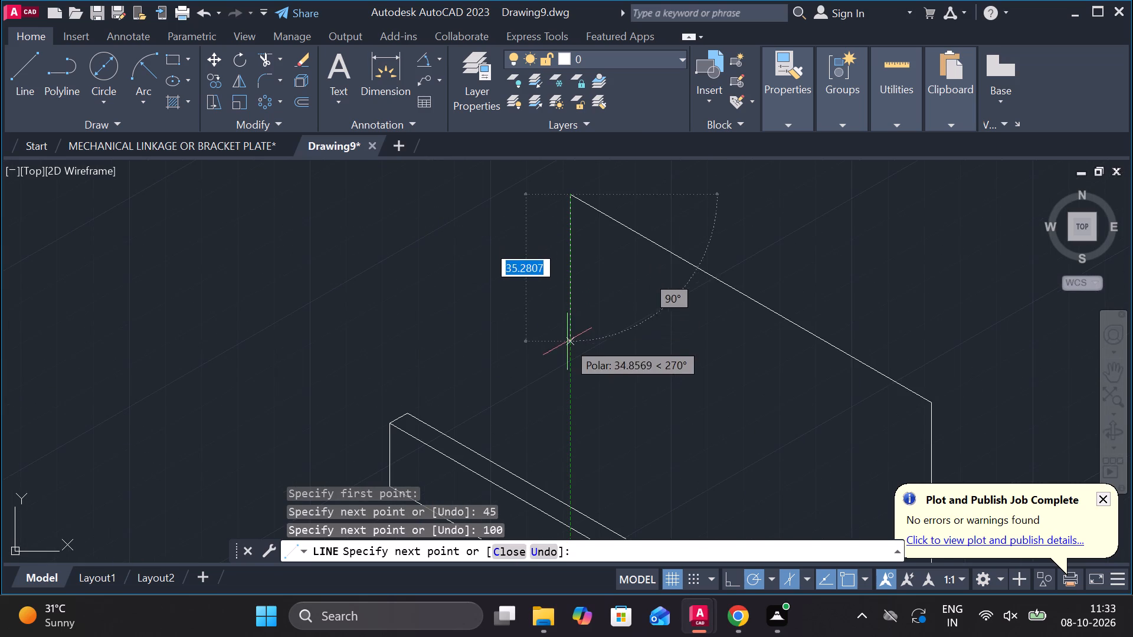
{"action": "scroll", "coordinate": [567, 359], "scroll_direction": "down", "scroll_amount": 2}
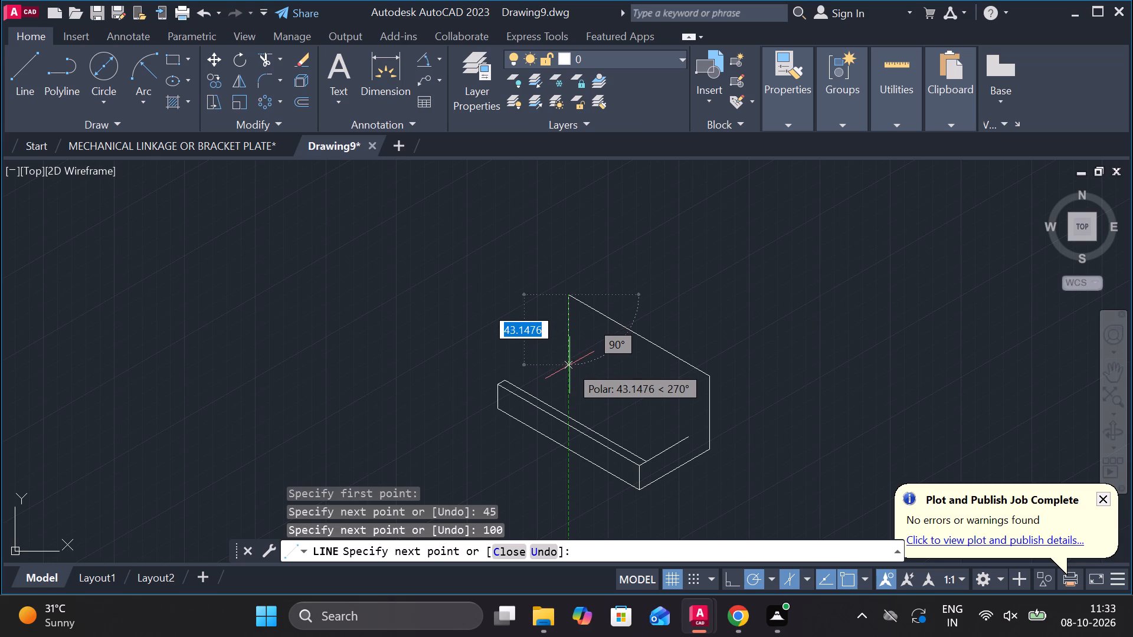
{"action": "type", "text": "45"}
{"action": "key", "text": "Return"}
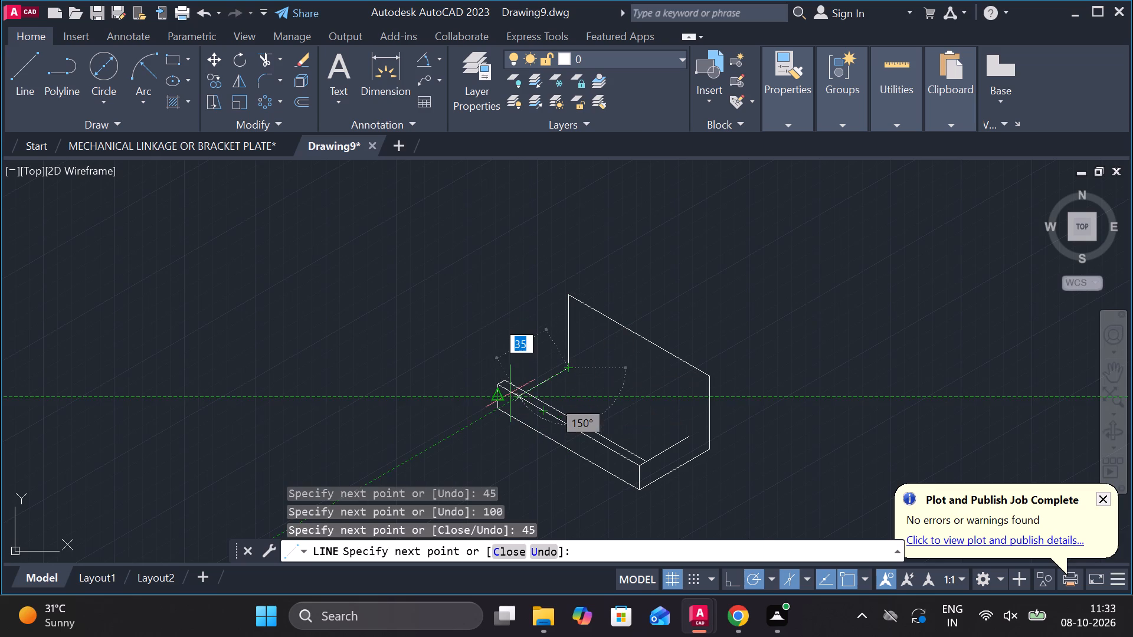
{"action": "scroll", "coordinate": [510, 393], "scroll_direction": "up", "scroll_amount": 2}
{"action": "left_click", "coordinate": [483, 431]}
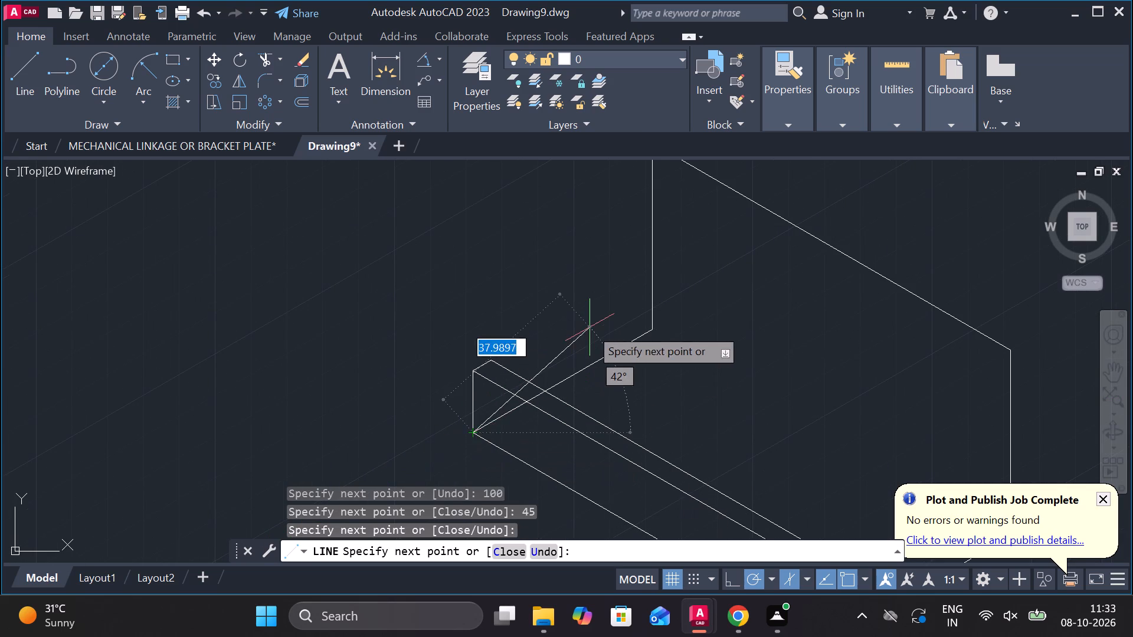
{"action": "key", "text": "Escape"}
{"action": "scroll", "coordinate": [590, 327], "scroll_direction": "down", "scroll_amount": 1}
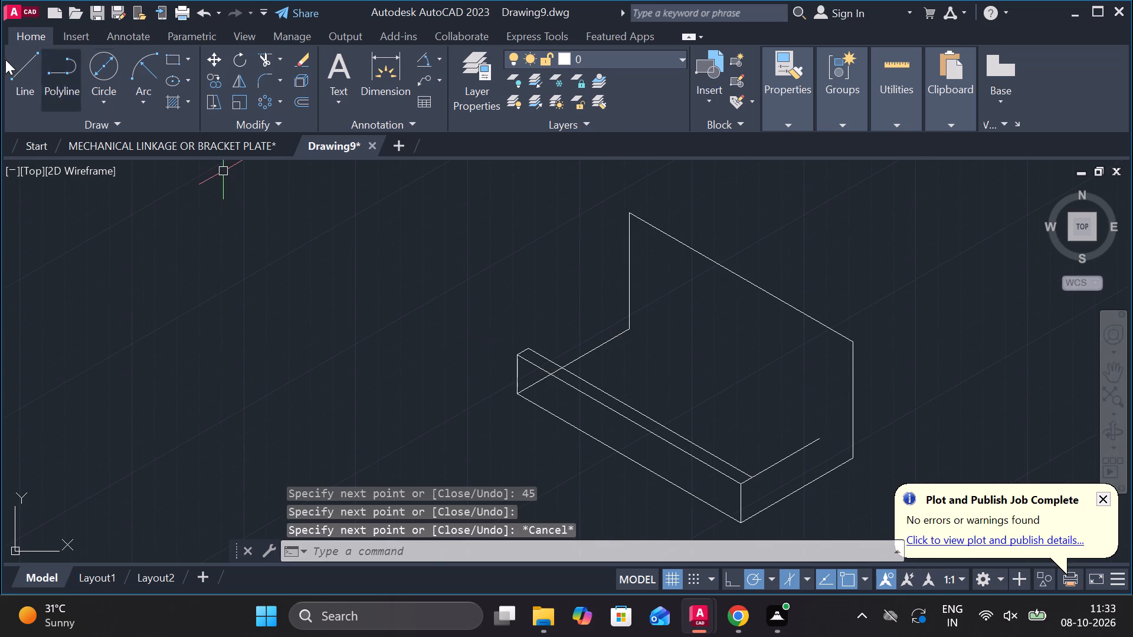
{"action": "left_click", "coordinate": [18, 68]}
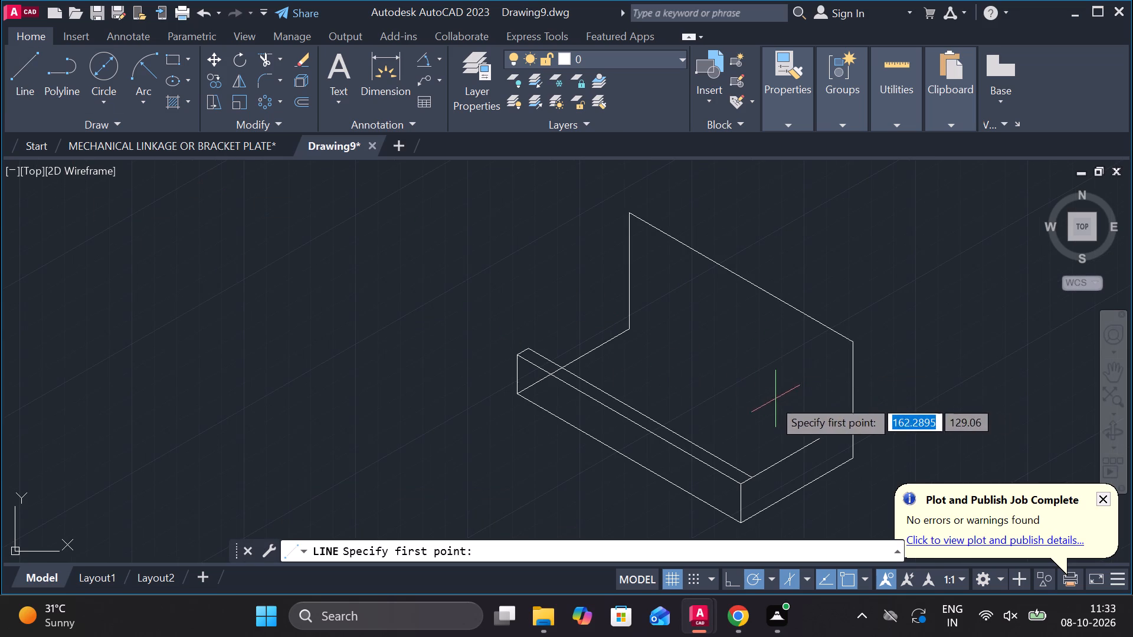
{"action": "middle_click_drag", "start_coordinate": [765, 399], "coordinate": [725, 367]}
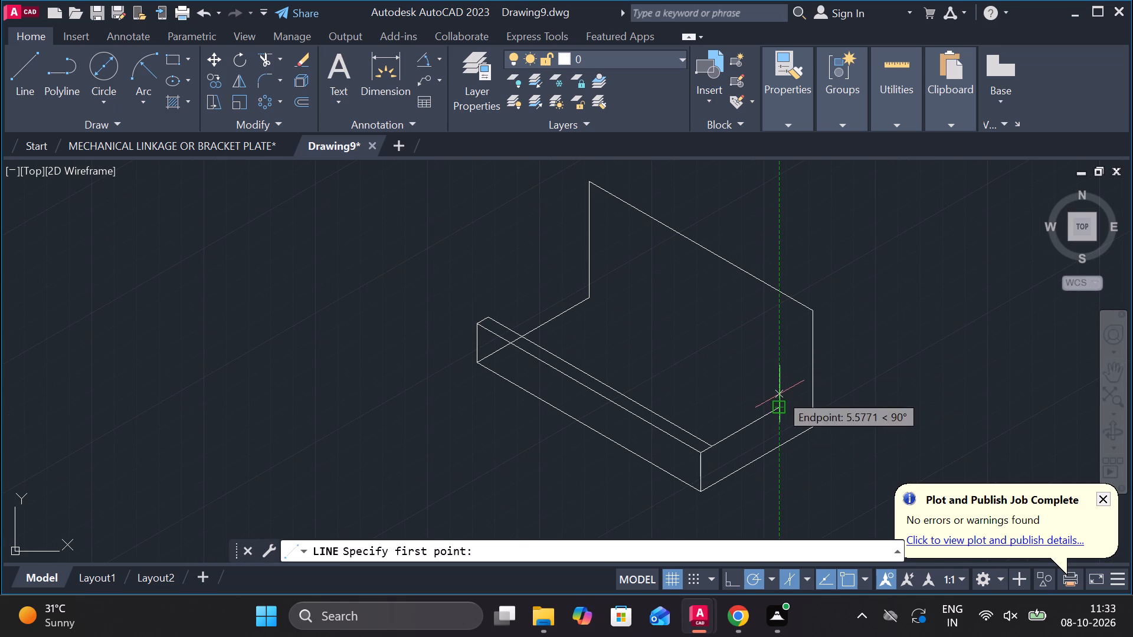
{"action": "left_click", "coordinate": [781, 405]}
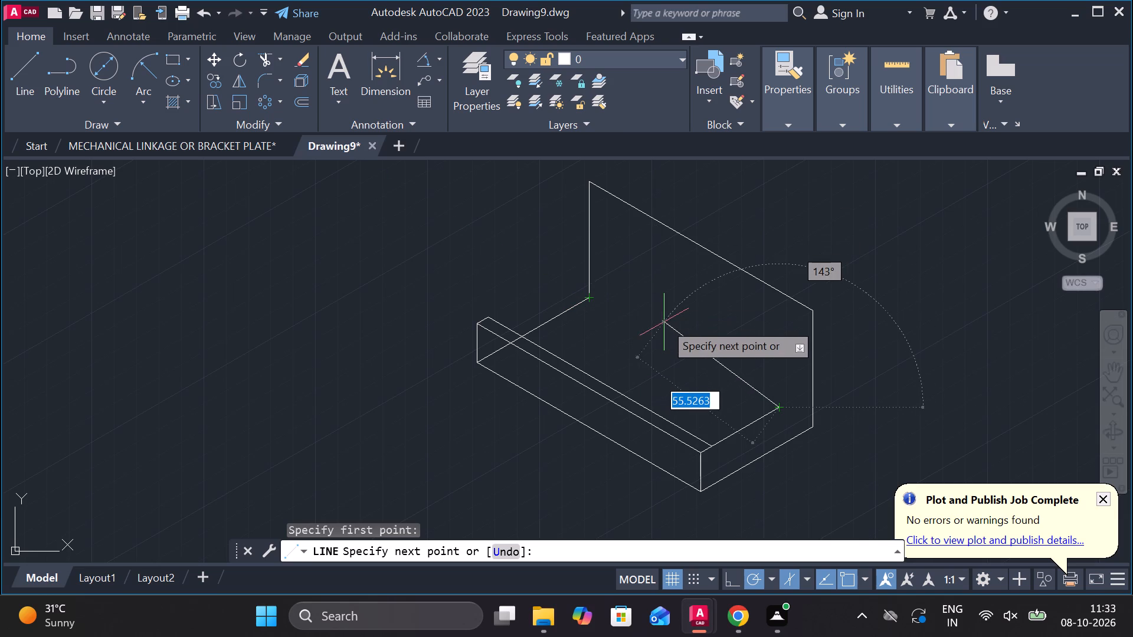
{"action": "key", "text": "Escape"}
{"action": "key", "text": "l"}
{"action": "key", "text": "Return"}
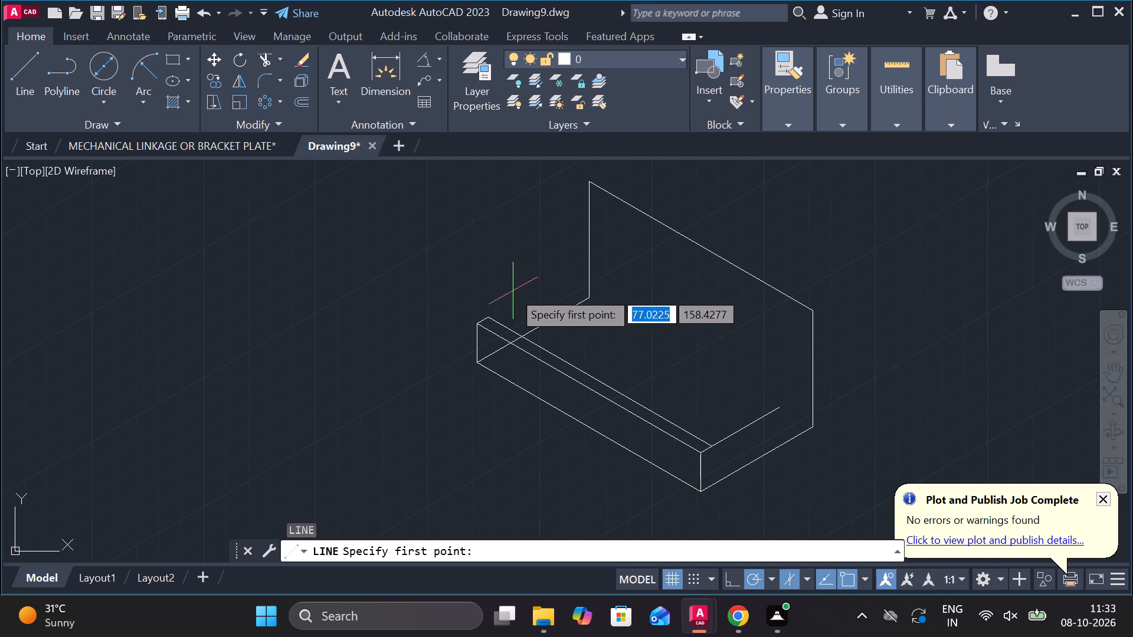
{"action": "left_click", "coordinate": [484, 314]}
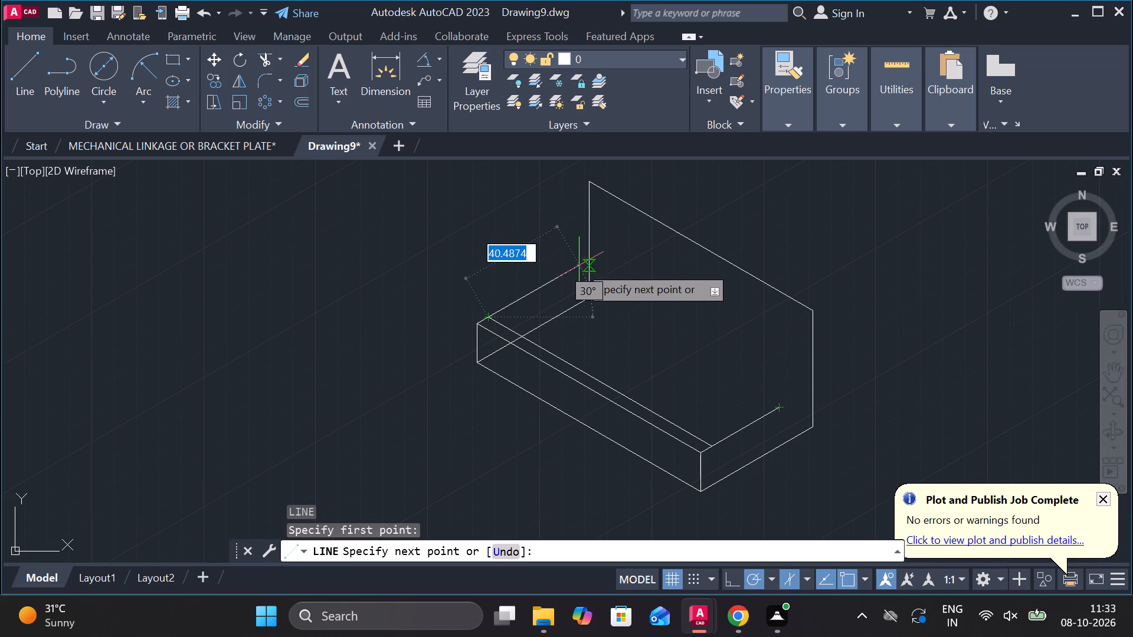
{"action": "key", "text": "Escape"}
Draw the upright's top face from its near back corner: a 15 long end edge, a 100 long front edge at 150°, and the closing edge.
{"action": "key", "text": "l"}
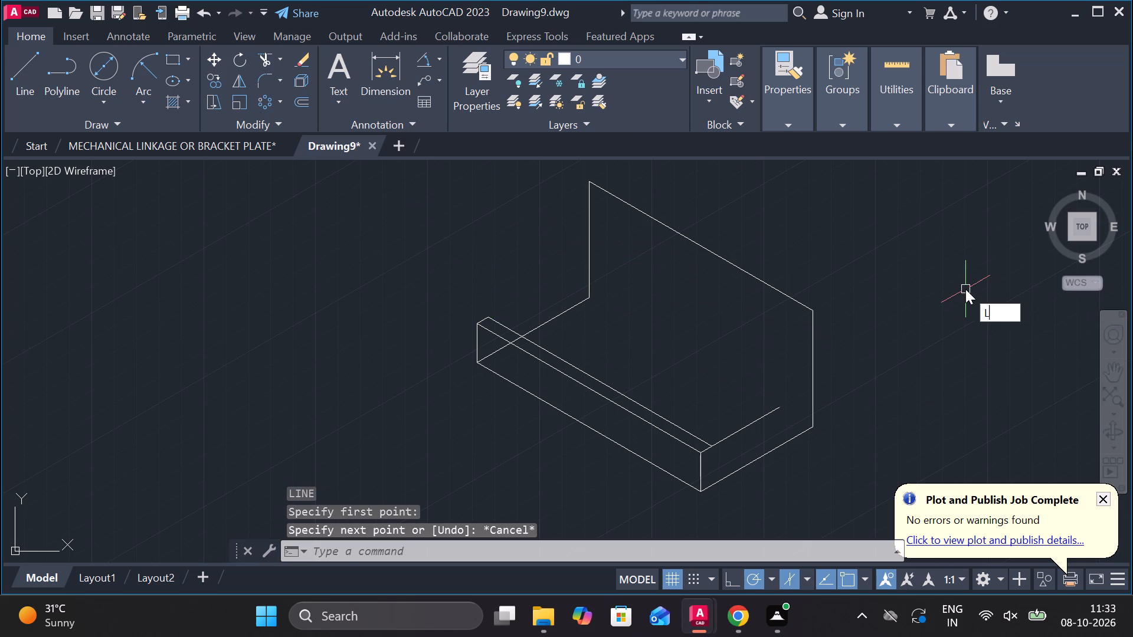
{"action": "key", "text": "Return"}
{"action": "left_click", "coordinate": [817, 310]}
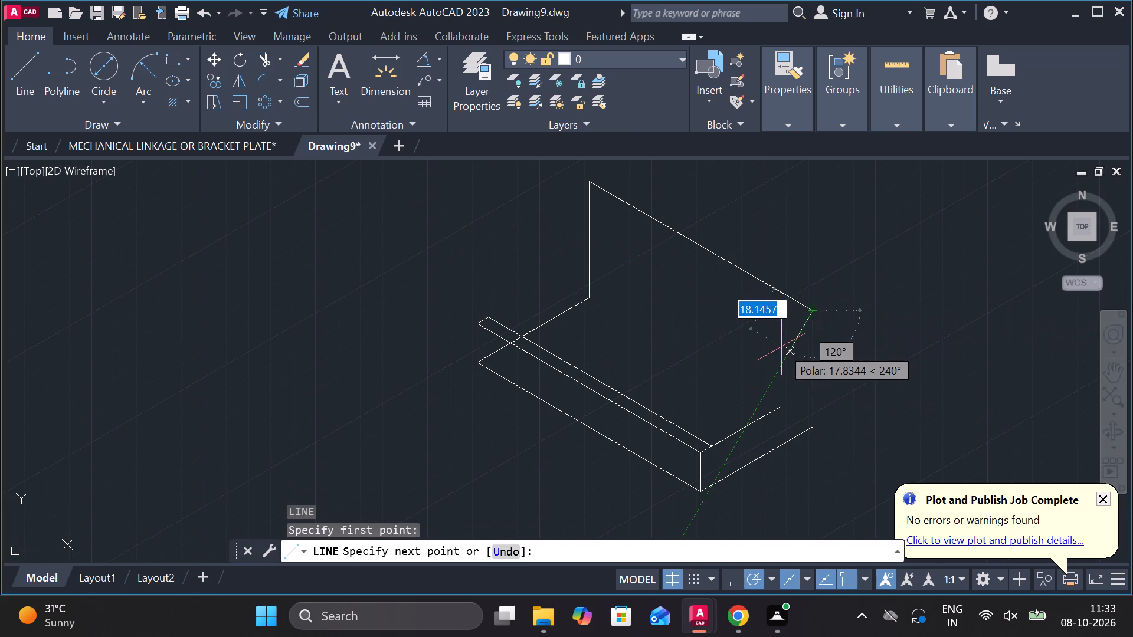
{"action": "type", "text": "15"}
{"action": "key", "text": "space"}
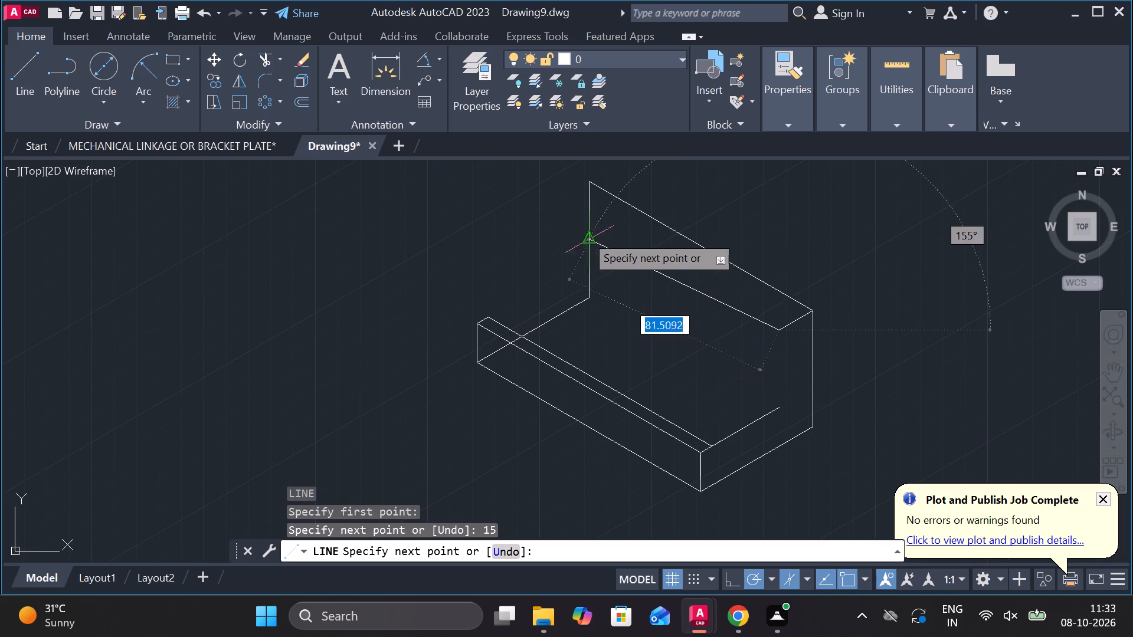
{"action": "middle_click_drag", "start_coordinate": [641, 273], "coordinate": [664, 318]}
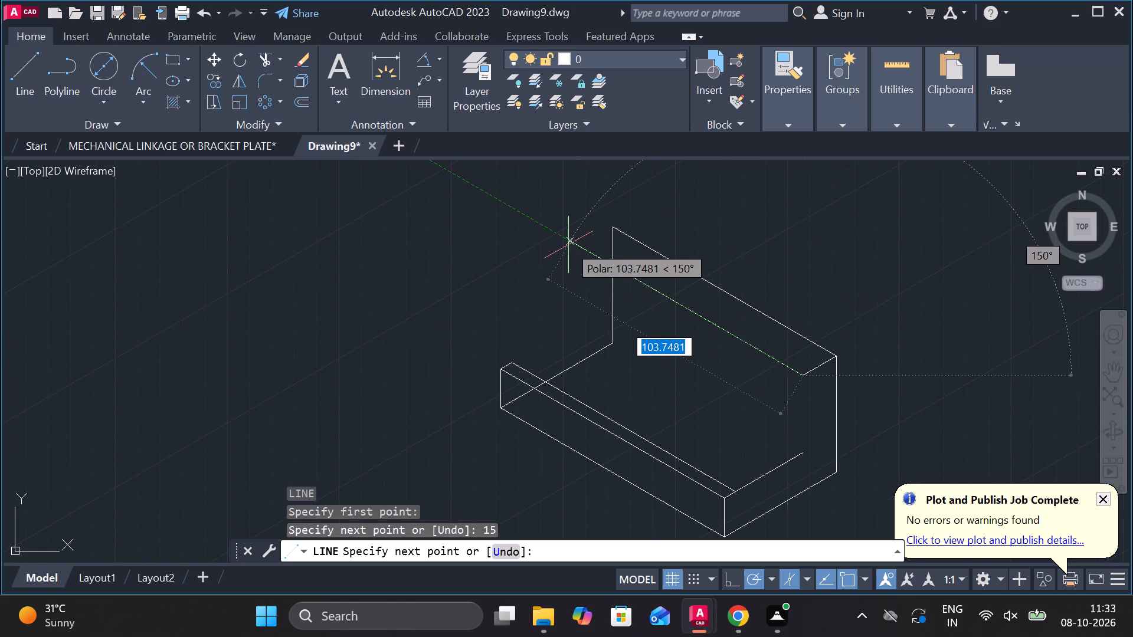
{"action": "type", "text": "100"}
{"action": "key", "text": "Return"}
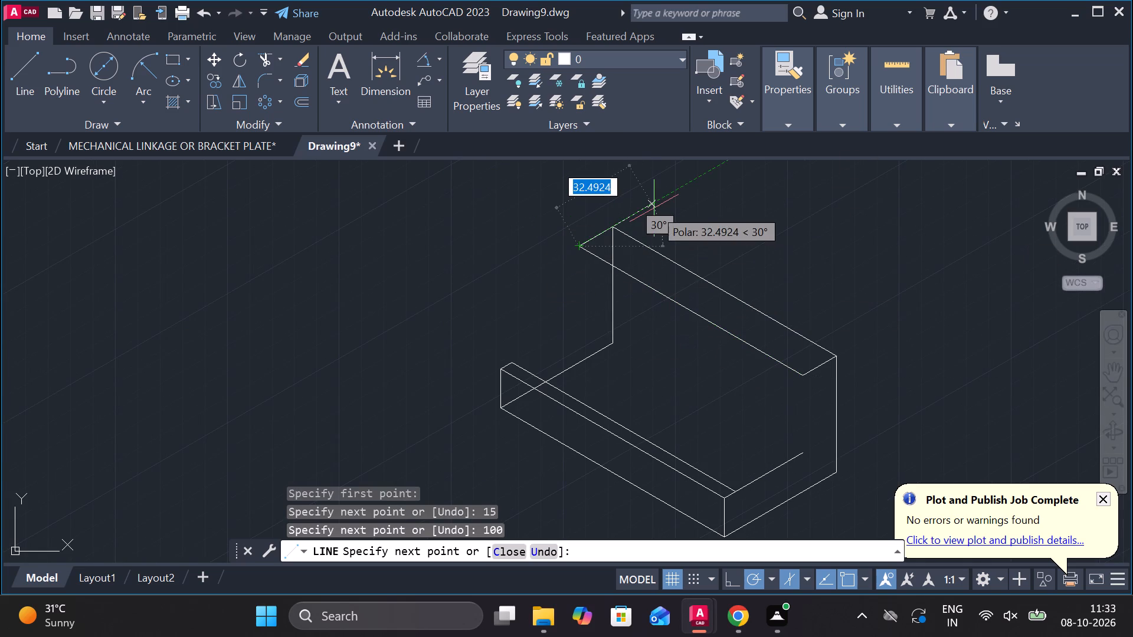
{"action": "left_click", "coordinate": [618, 226]}
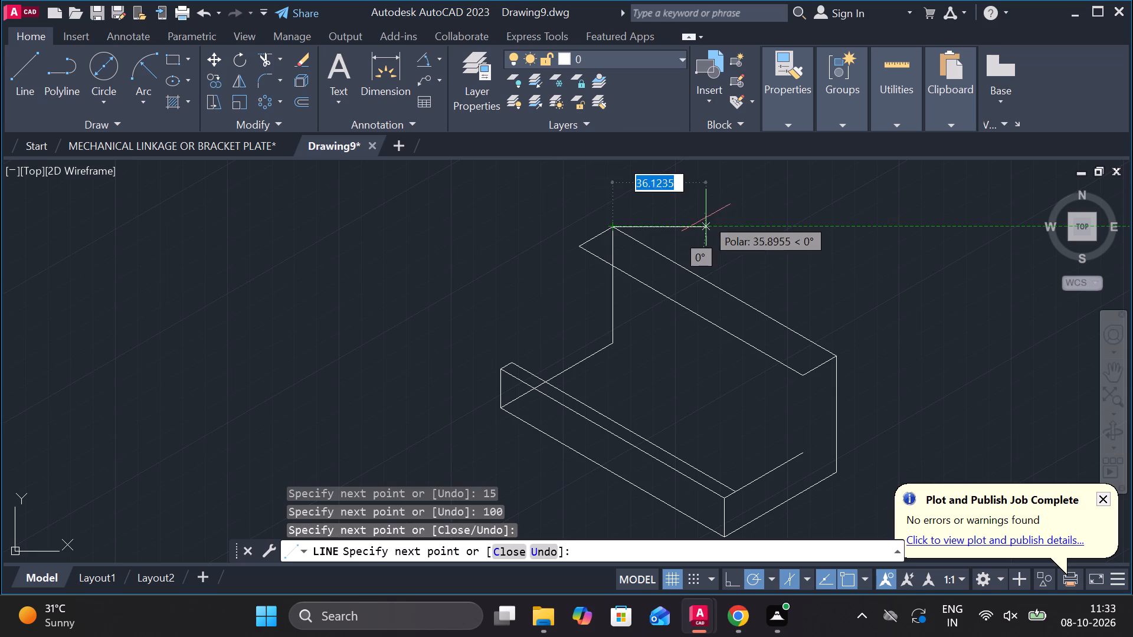
{"action": "key", "text": "Escape"}
Draw the upright's near front vertical from the top face corner down past the end of the base's top edge.
{"action": "key", "text": "l"}
{"action": "key", "text": "Return"}
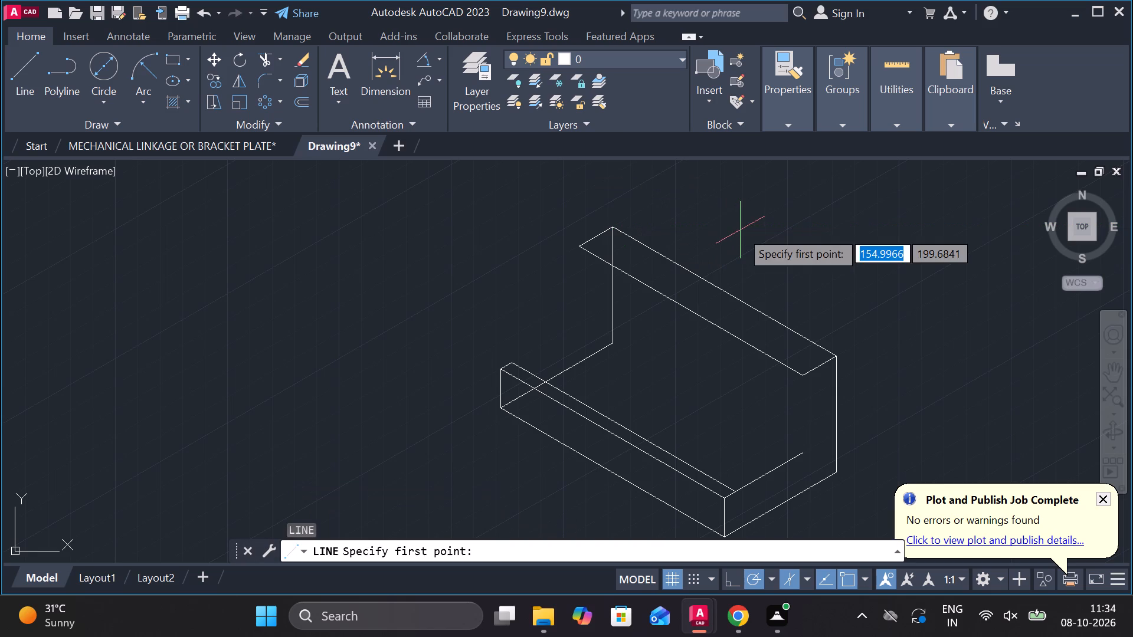
{"action": "left_click", "coordinate": [801, 375]}
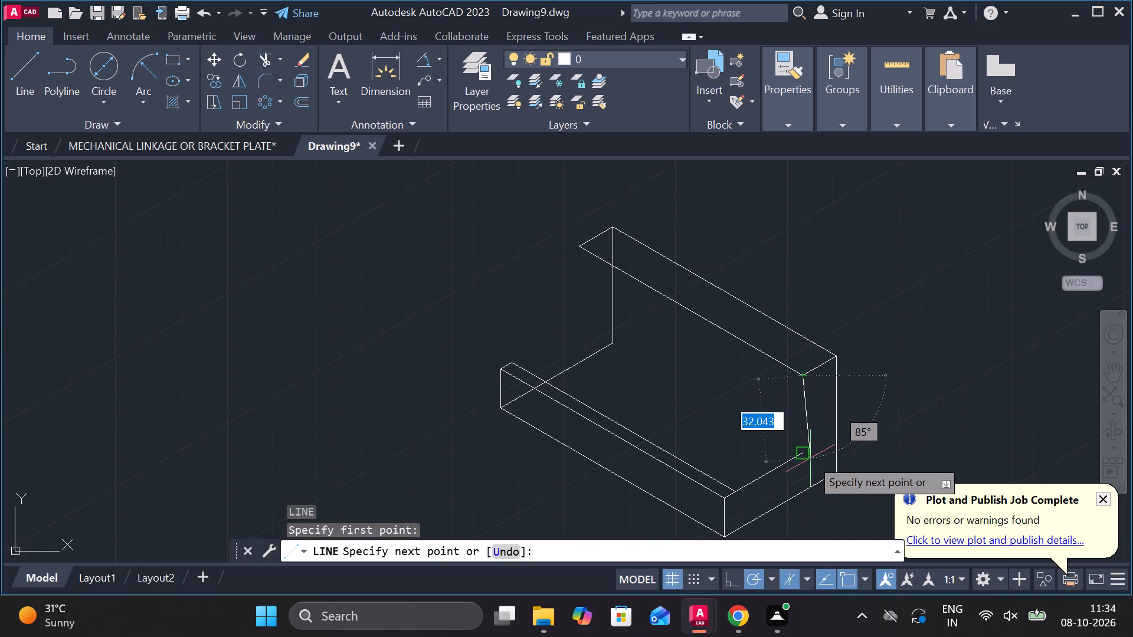
{"action": "scroll", "coordinate": [800, 465], "scroll_direction": "up", "scroll_amount": 2}
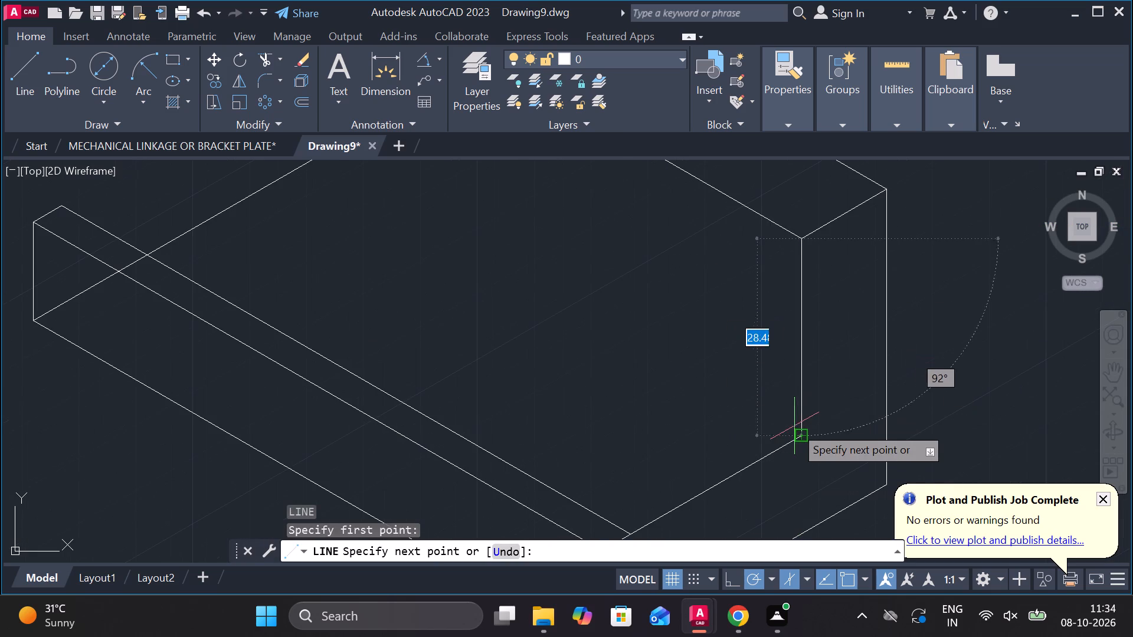
{"action": "left_click", "coordinate": [800, 482]}
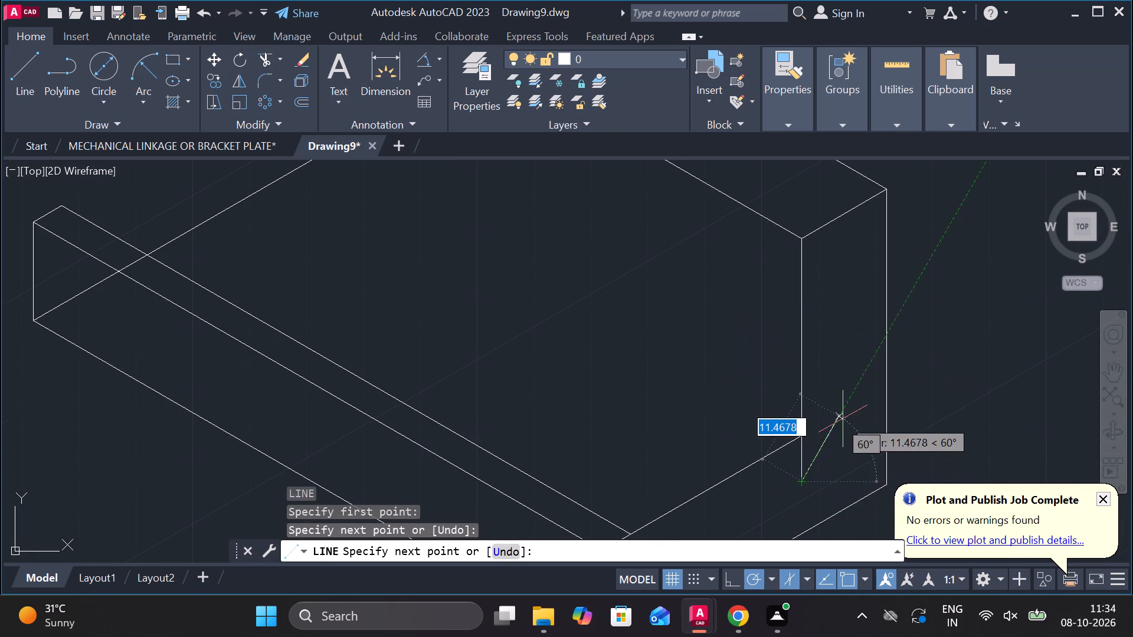
{"action": "key", "text": "Escape"}
Trim the part of the near front vertical that extends below the base's top edge.
{"action": "type", "text": "TR"}
{"action": "key", "text": "space"}
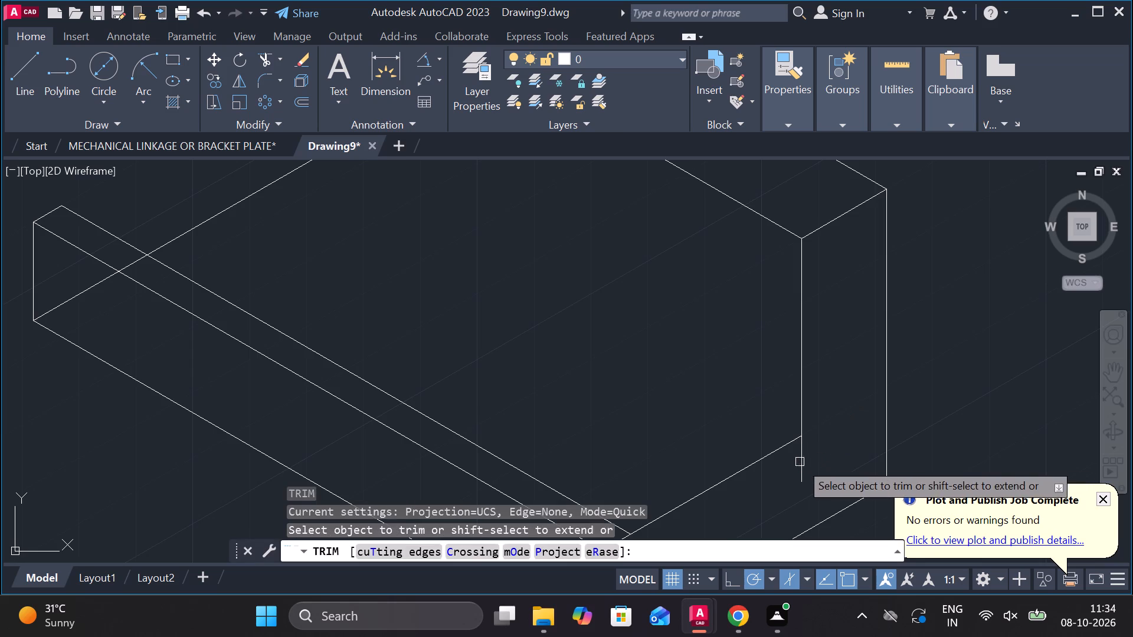
{"action": "left_click", "coordinate": [796, 462]}
{"action": "left_click", "coordinate": [810, 458]}
{"action": "scroll", "coordinate": [811, 448], "scroll_direction": "down", "scroll_amount": 1}
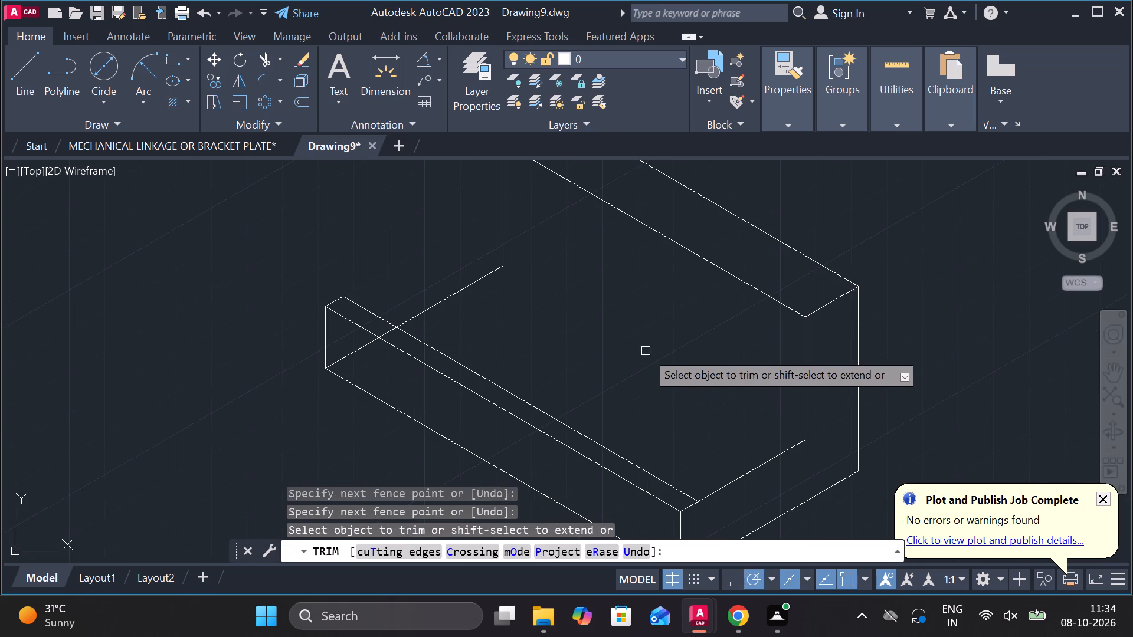
{"action": "key", "text": "Escape"}
Draw the upright's far front vertical from the top face's far front corner down past the base's bottom edge.
{"action": "key", "text": "l"}
{"action": "key", "text": "Return"}
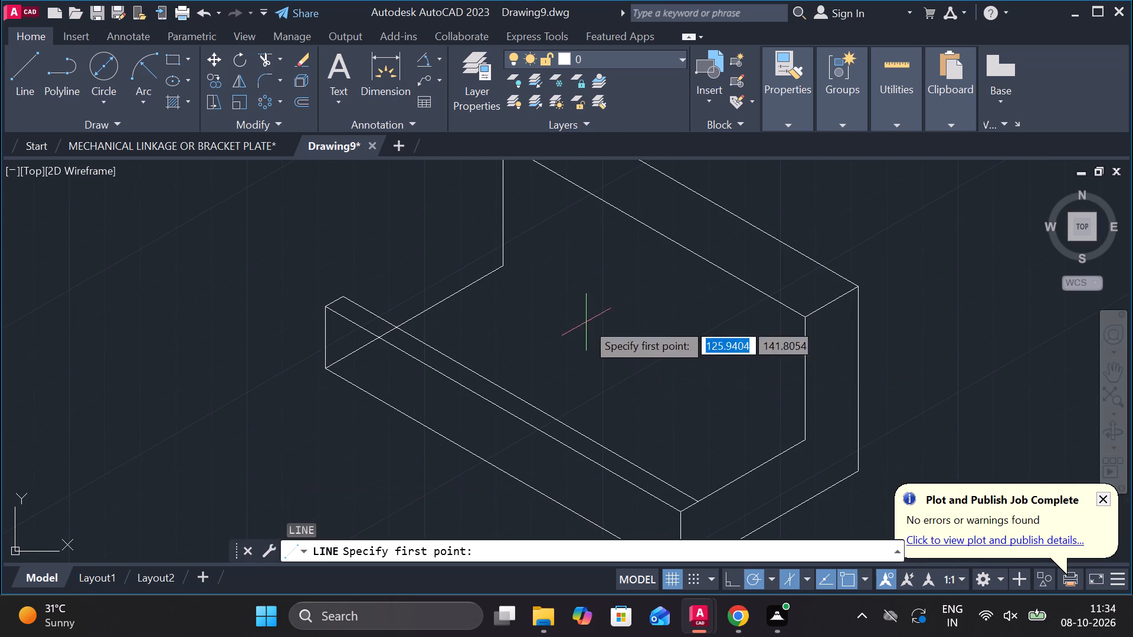
{"action": "middle_click_drag", "start_coordinate": [604, 322], "coordinate": [698, 413]}
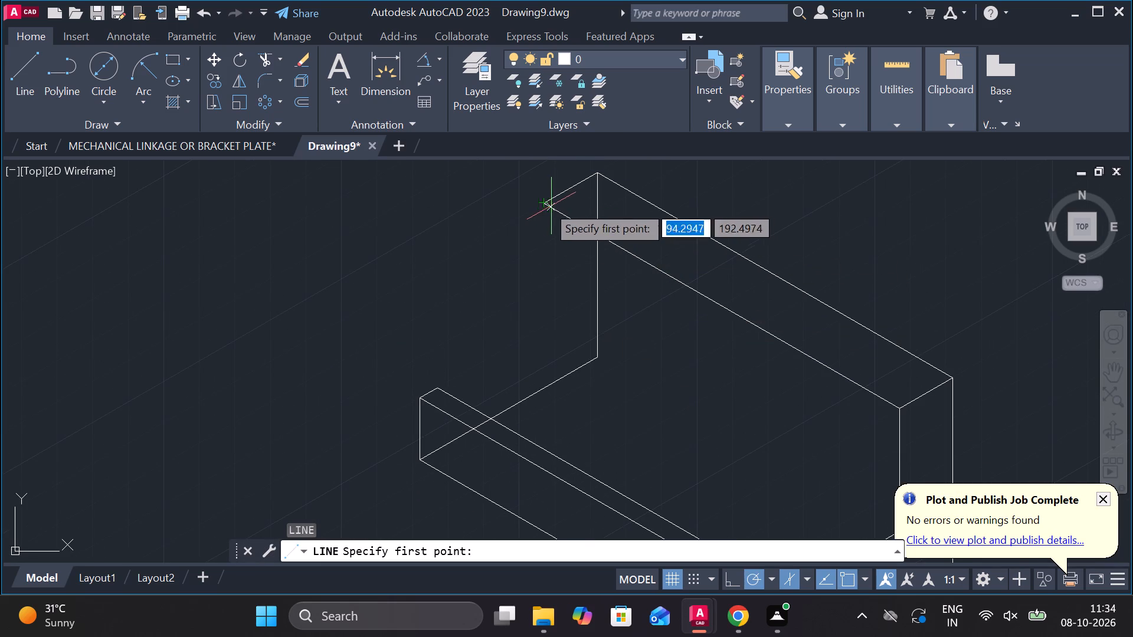
{"action": "left_click", "coordinate": [544, 205]}
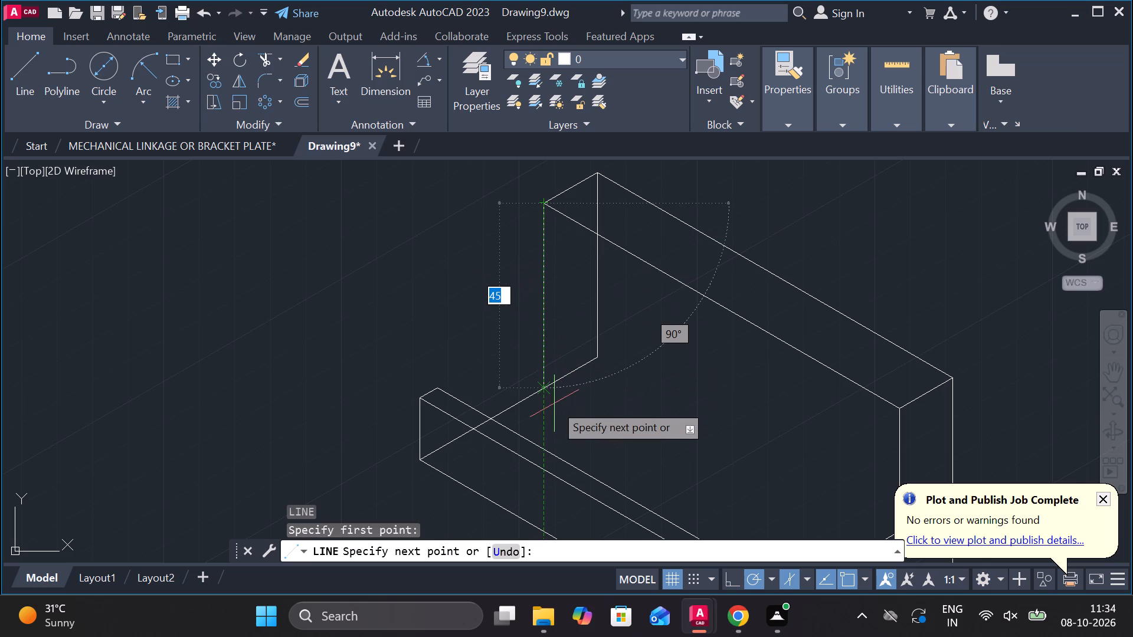
{"action": "left_click", "coordinate": [554, 411]}
{"action": "key", "text": "Escape"}
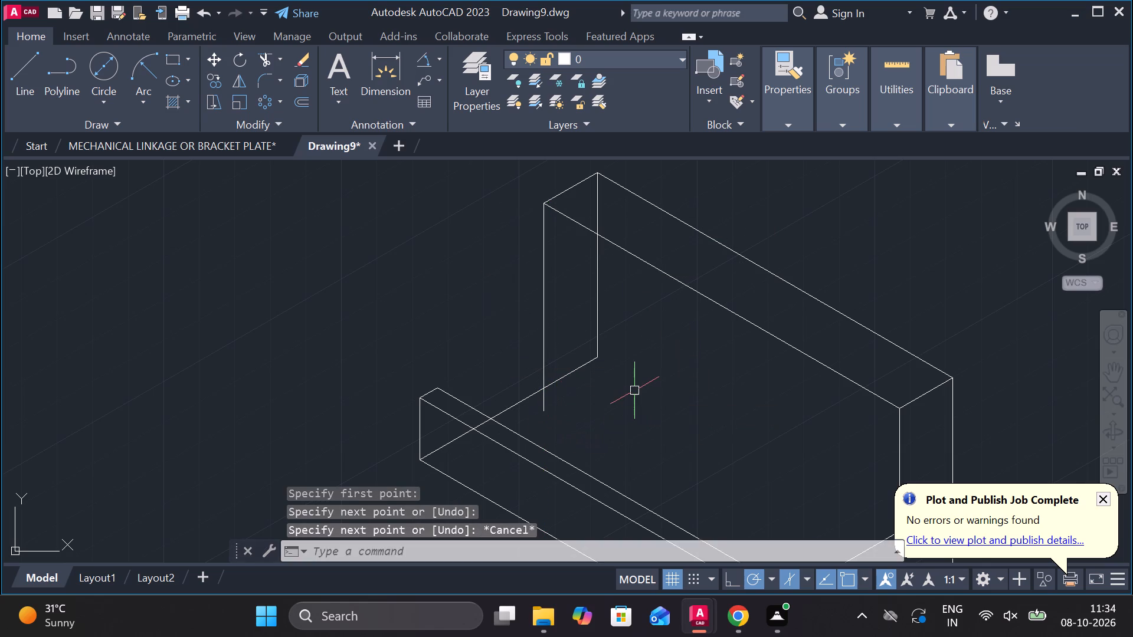
Draw the base's far end top edge from the front strip's inner corner to the upright's back vertical.
{"action": "key", "text": "space"}
{"action": "left_click", "coordinate": [441, 385]}
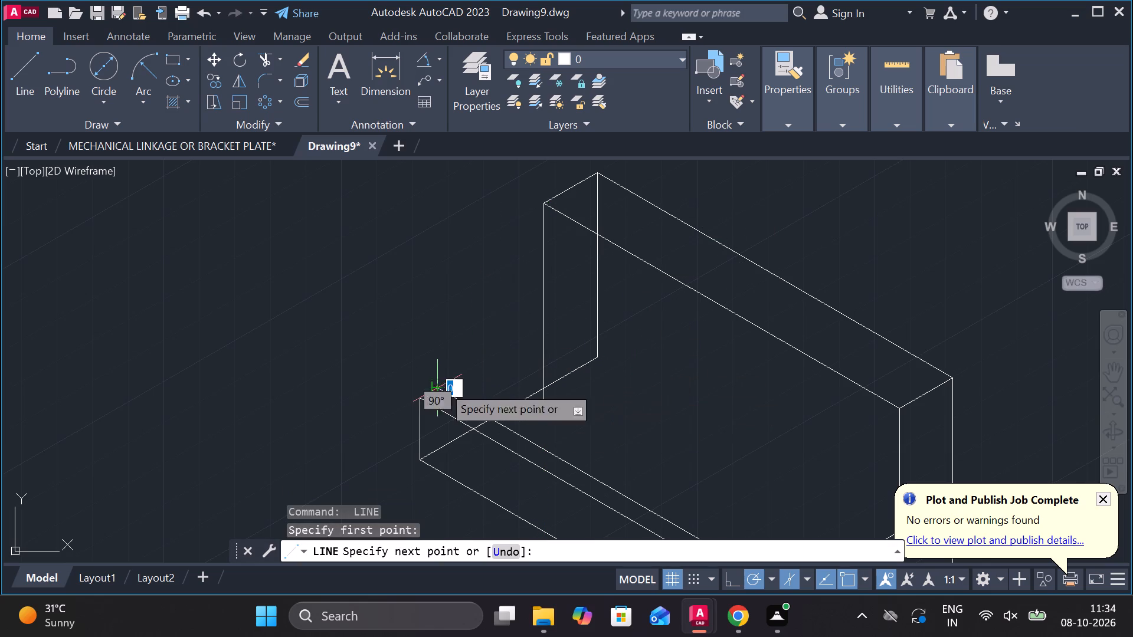
{"action": "left_click", "coordinate": [592, 306]}
{"action": "key", "text": "Escape"}
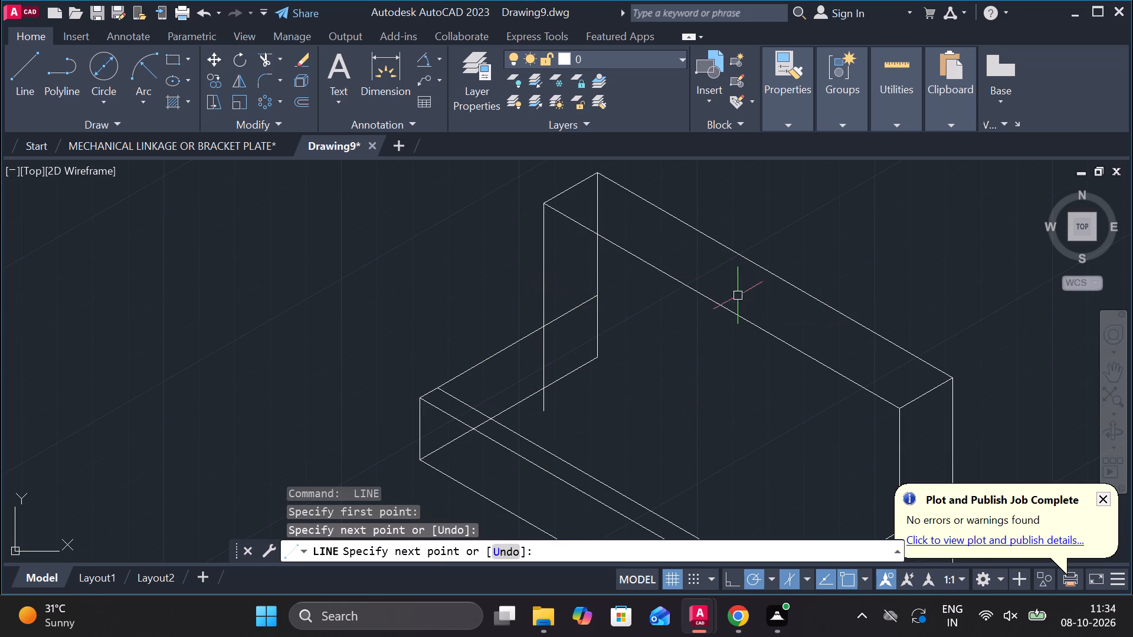
Trim the base's far end top edge behind the upright's far front vertical, and that vertical's excess below the base's top face.
{"action": "type", "text": "TR"}
{"action": "key", "text": "space"}
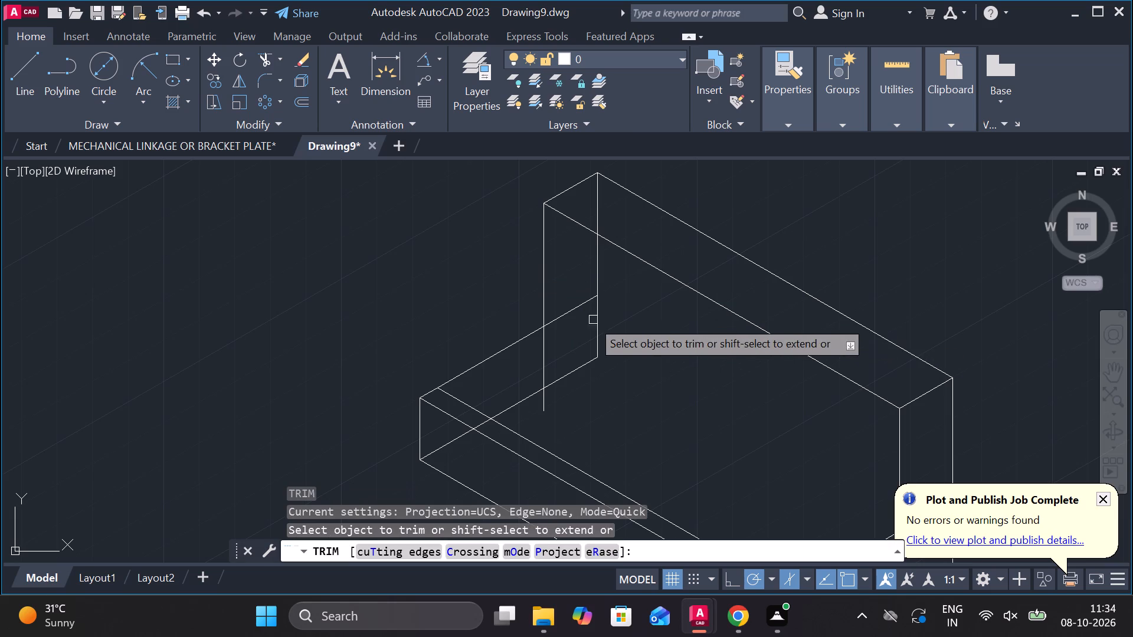
{"action": "left_click", "coordinate": [575, 310]}
{"action": "left_click", "coordinate": [550, 350]}
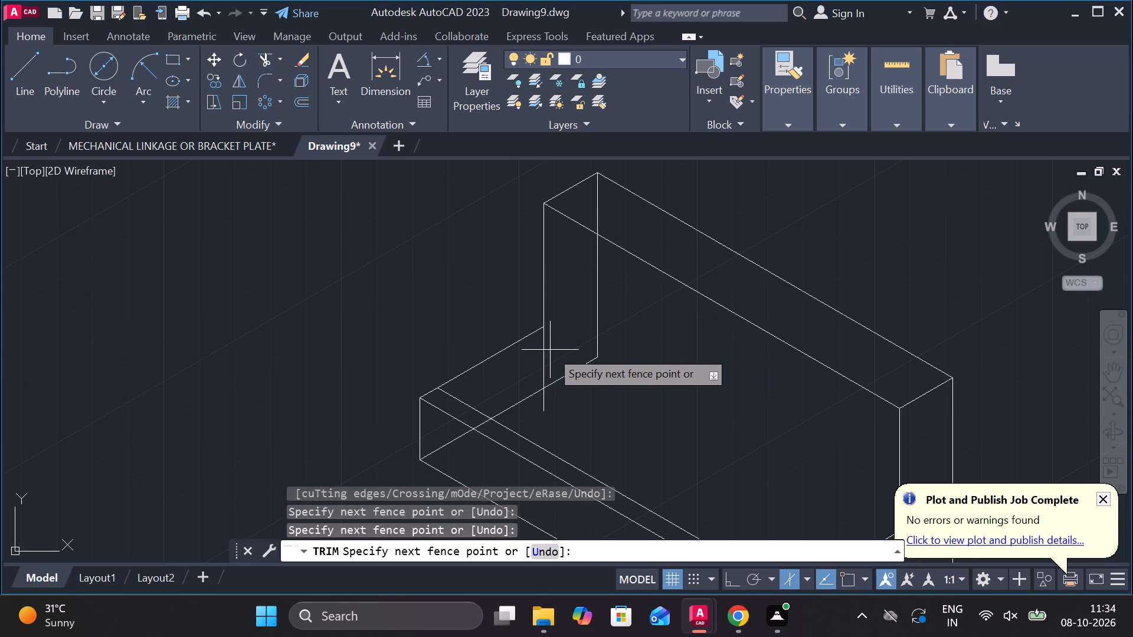
{"action": "left_click", "coordinate": [543, 360]}
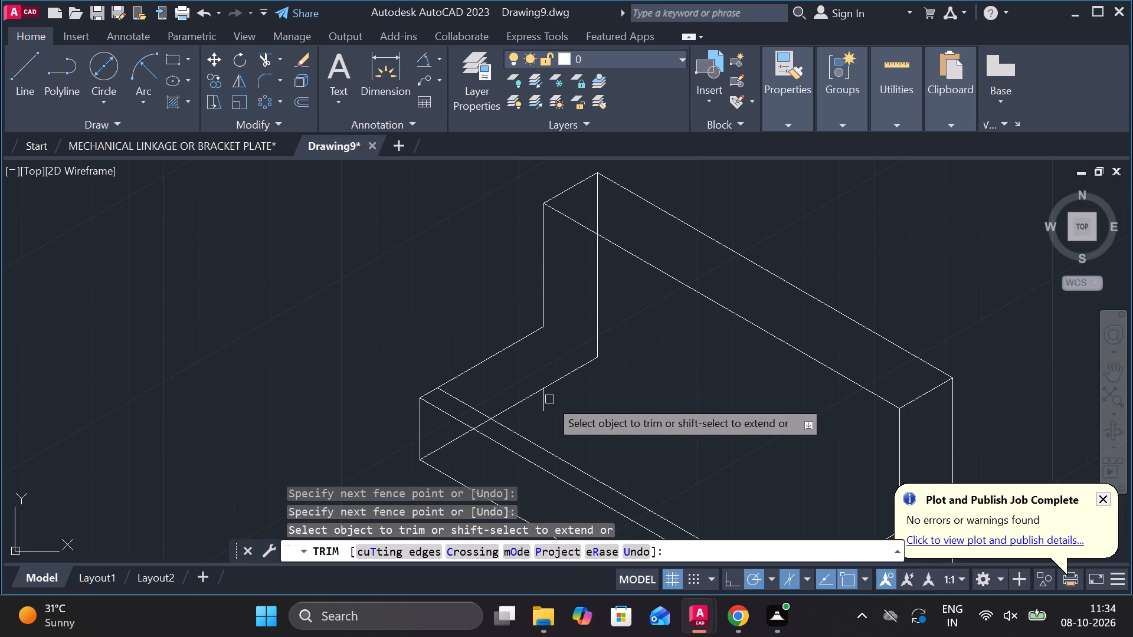
{"action": "left_click", "coordinate": [545, 408]}
{"action": "scroll", "coordinate": [586, 405], "scroll_direction": "down", "scroll_amount": 2}
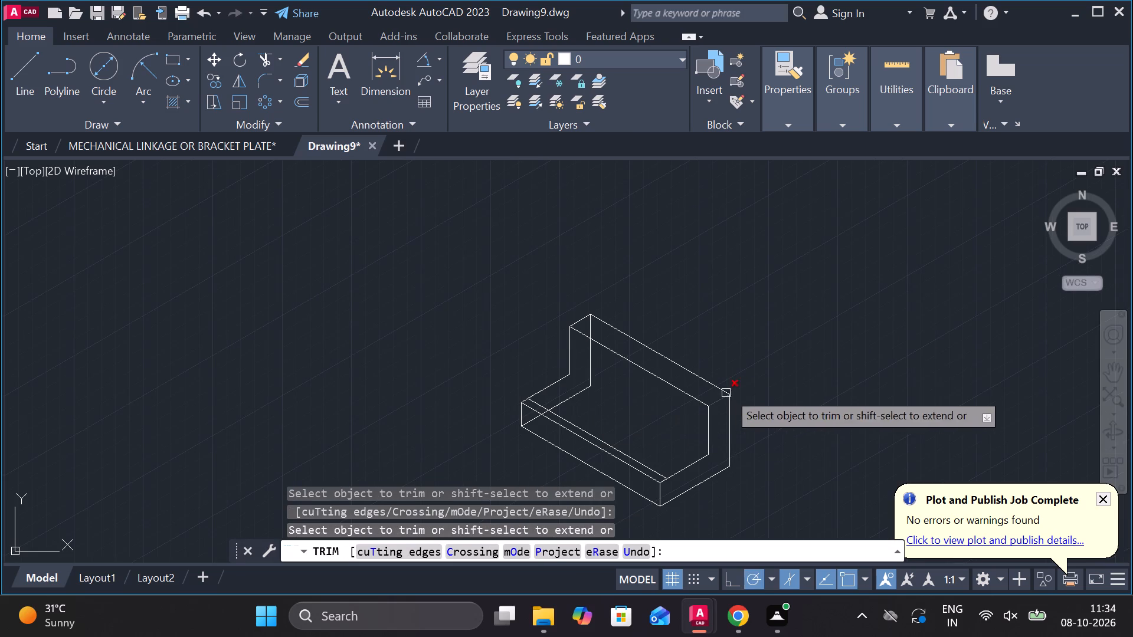
{"action": "middle_click_drag", "start_coordinate": [779, 403], "coordinate": [764, 317]}
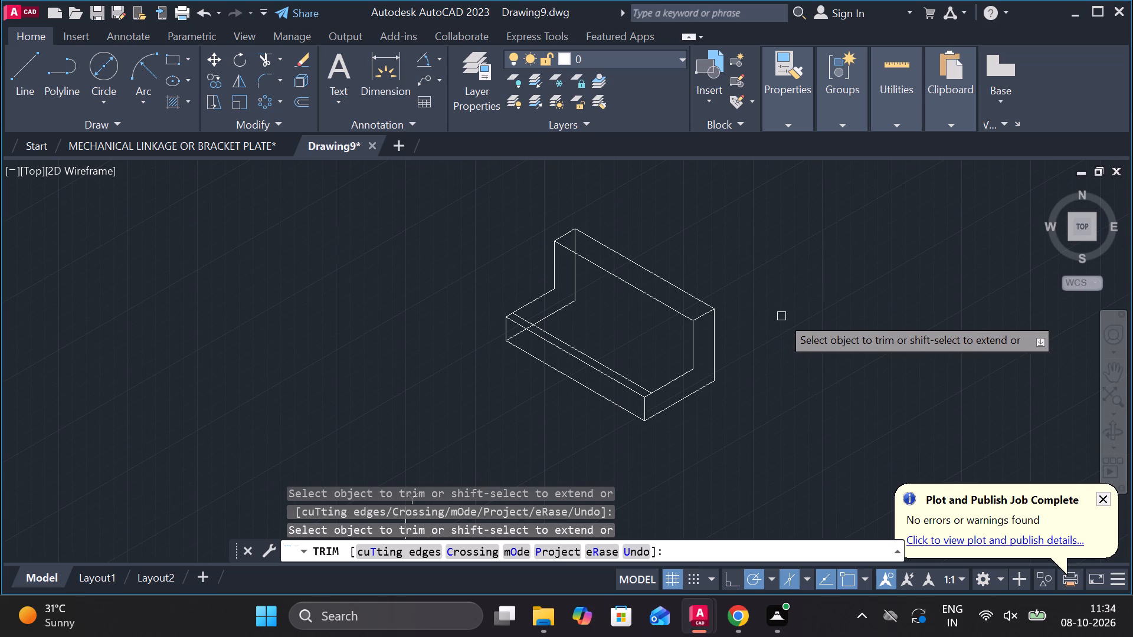
Draw the edge where the upright's front face meets the base's top, from the near front vertical's foot to the far one's.
{"action": "key", "text": "Escape"}
{"action": "key", "text": "l"}
{"action": "key", "text": "Return"}
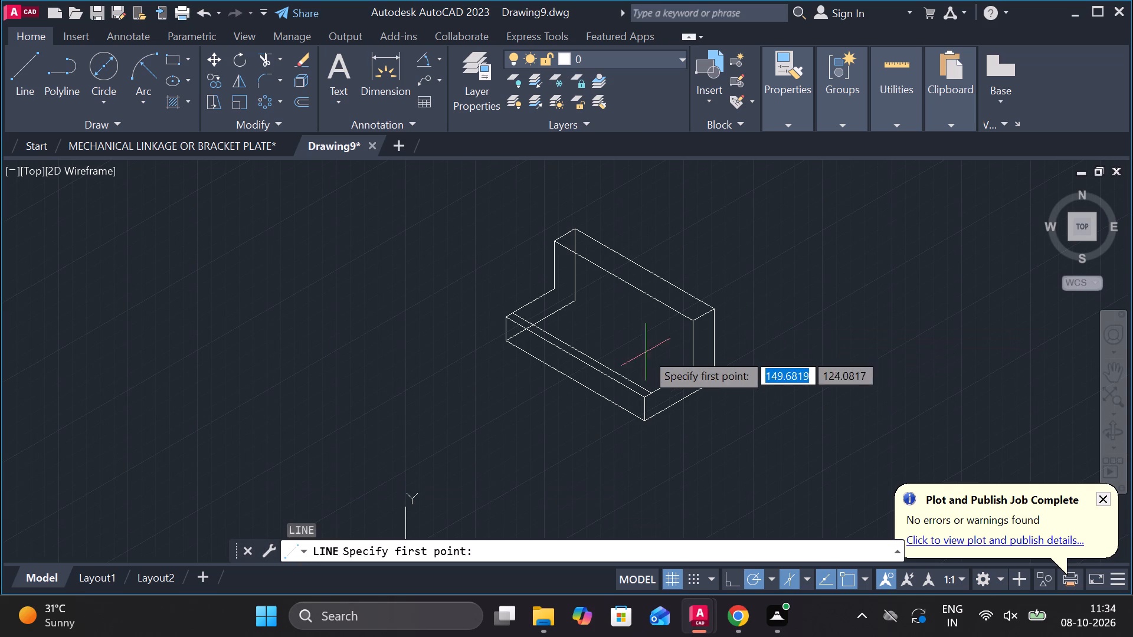
{"action": "left_click", "coordinate": [695, 370]}
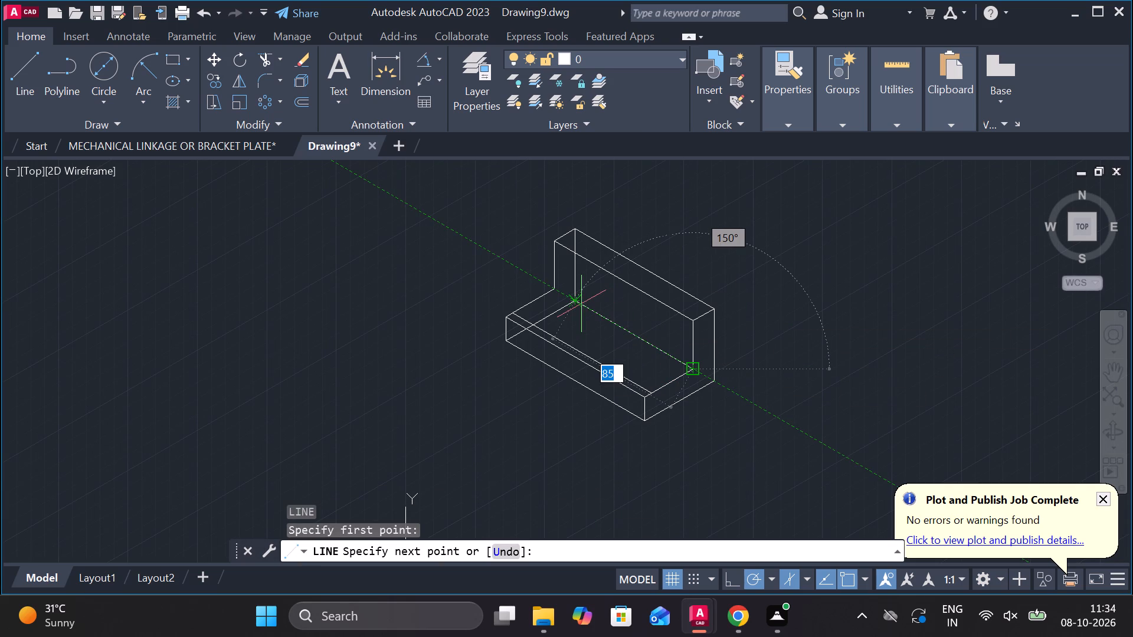
{"action": "left_click", "coordinate": [554, 285]}
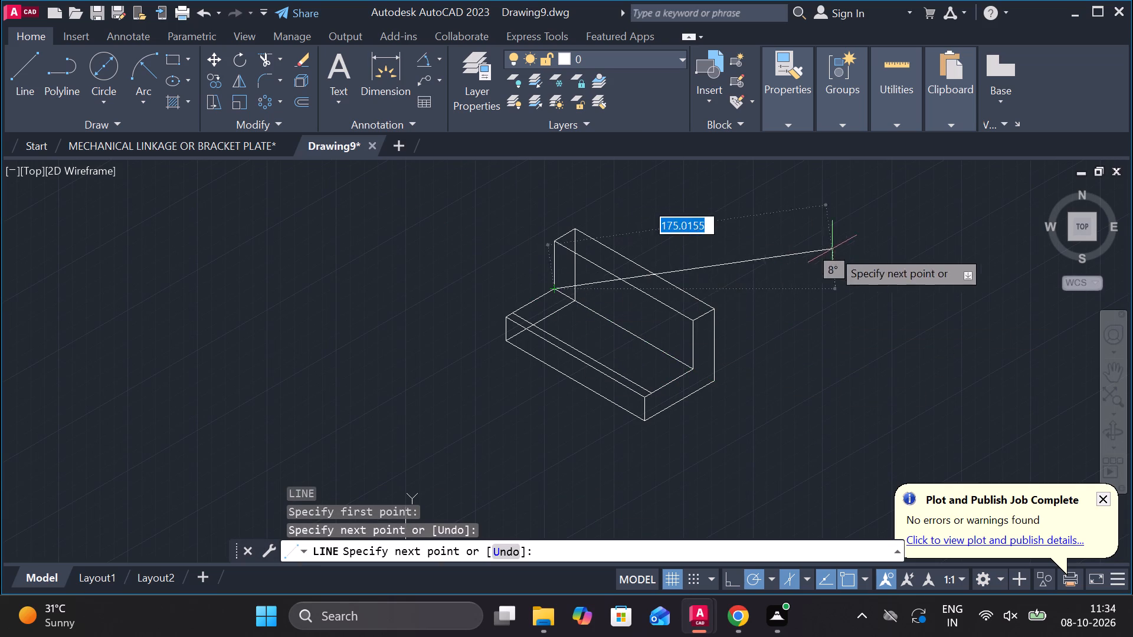
{"action": "key", "text": "Escape"}
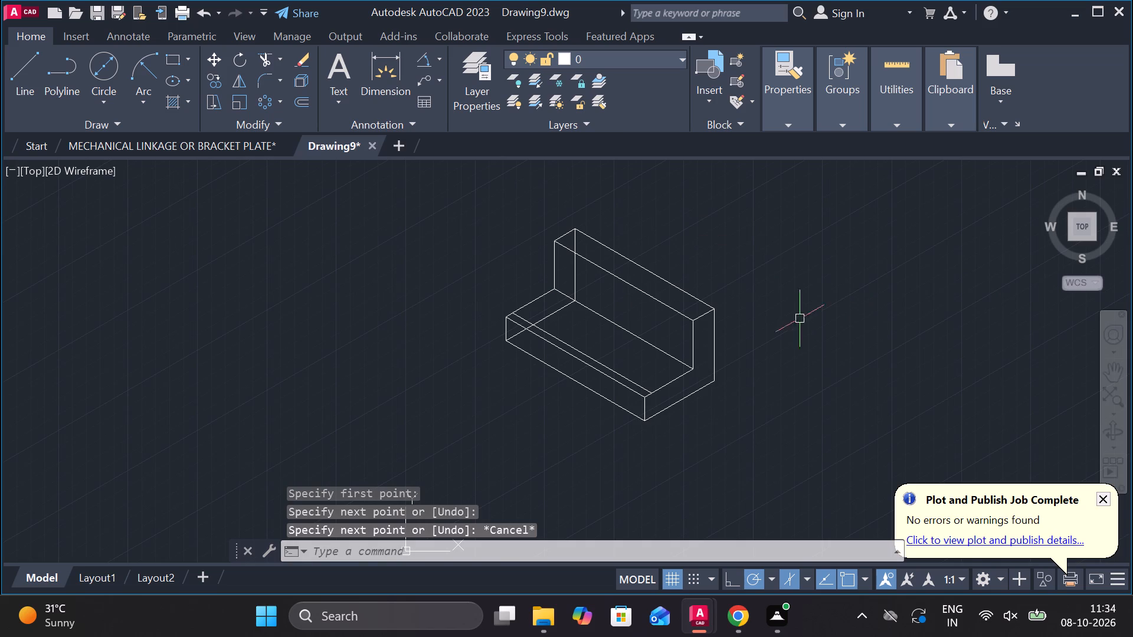
Draw a line about 49 long at 30° from the midpoint of the upright's front top edge, back across its top face.
{"action": "scroll", "coordinate": [527, 377], "scroll_direction": "up", "scroll_amount": 2}
{"action": "middle_click_drag", "start_coordinate": [538, 367], "coordinate": [519, 366]}
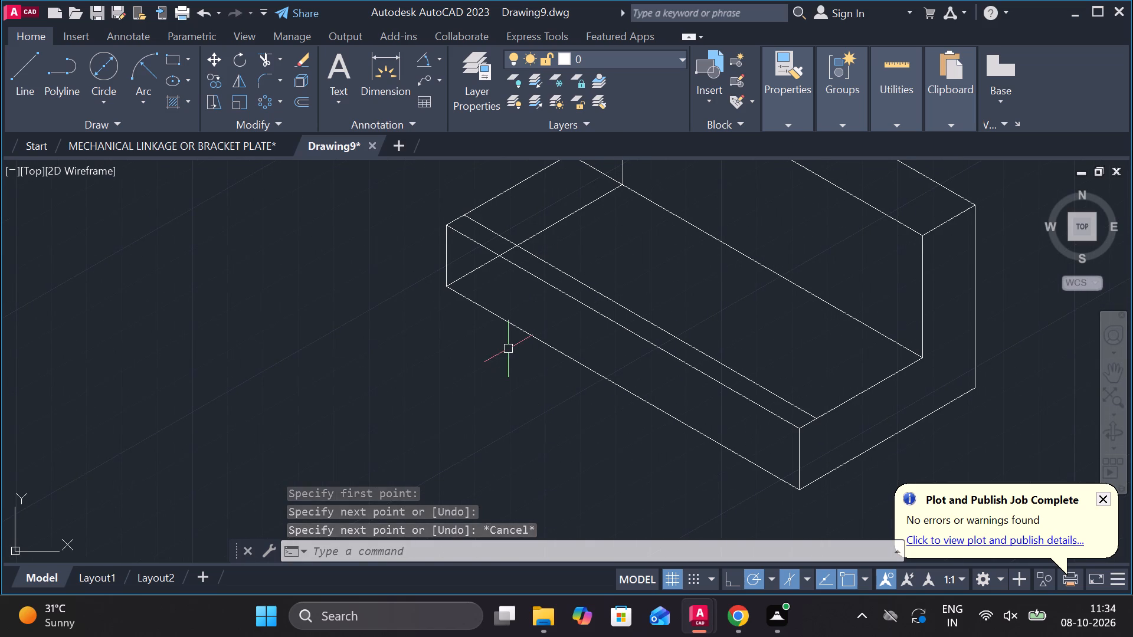
{"action": "key", "text": "l"}
{"action": "key", "text": "Return"}
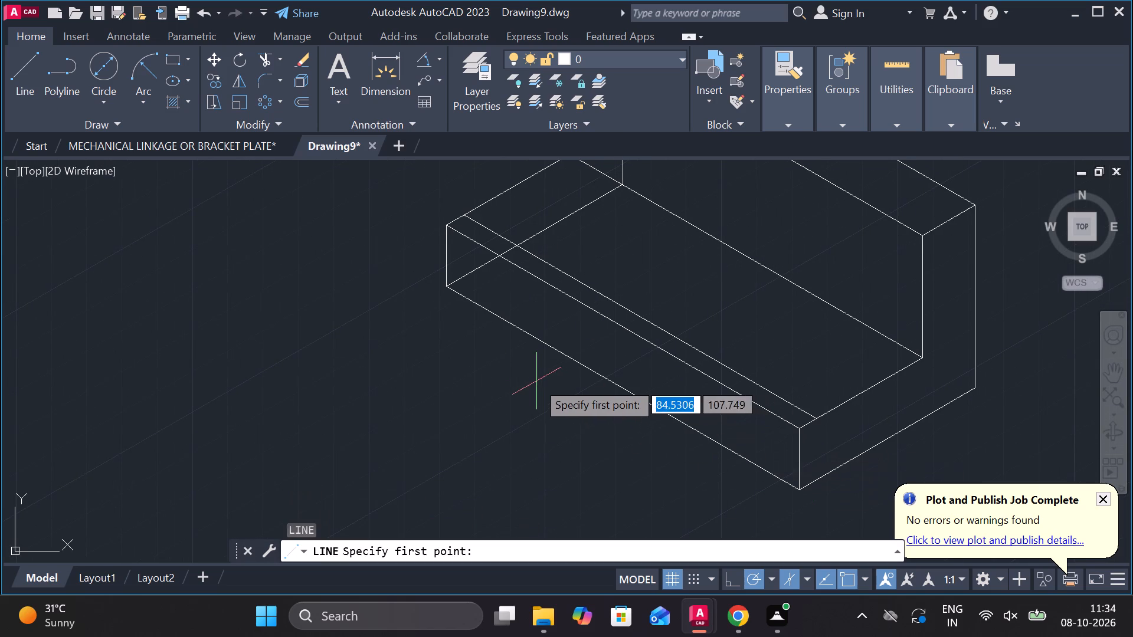
{"action": "scroll", "coordinate": [536, 381], "scroll_direction": "down", "scroll_amount": 1}
{"action": "middle_click_drag", "start_coordinate": [533, 385], "coordinate": [562, 477]}
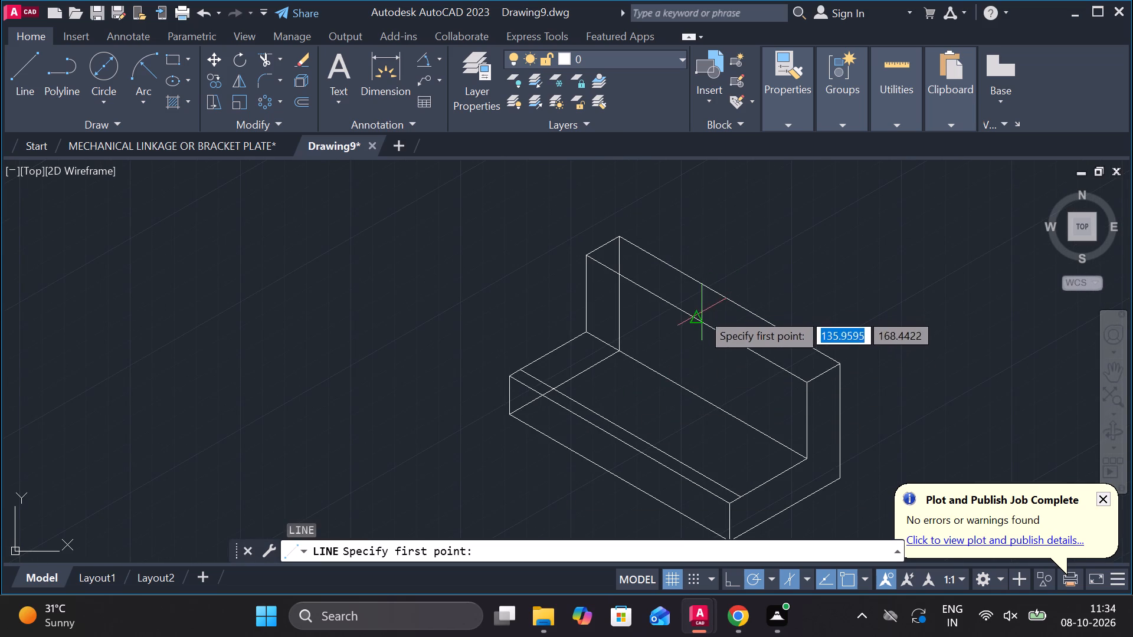
{"action": "left_click", "coordinate": [699, 317]}
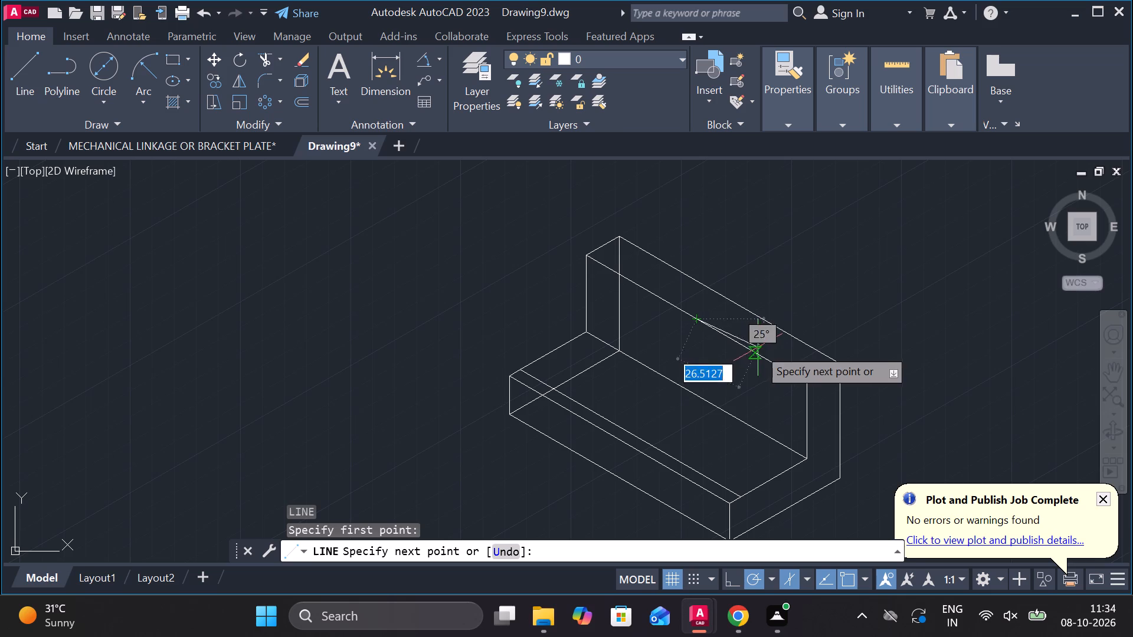
{"action": "left_click", "coordinate": [807, 262]}
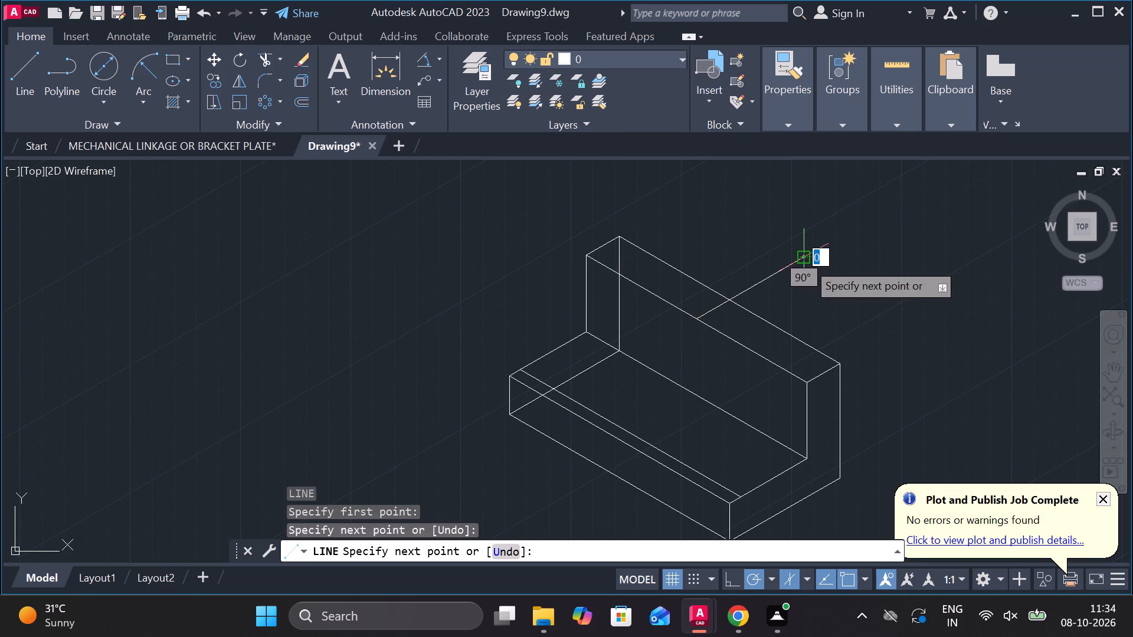
{"action": "key", "text": "Escape"}
Copy the midpoint line 35 along the upright's front top edge in both directions, towards the near and far ends.
{"action": "left_click", "coordinate": [757, 284]}
{"action": "type", "text": "CO"}
{"action": "key", "text": "Return"}
{"action": "left_click", "coordinate": [700, 318]}
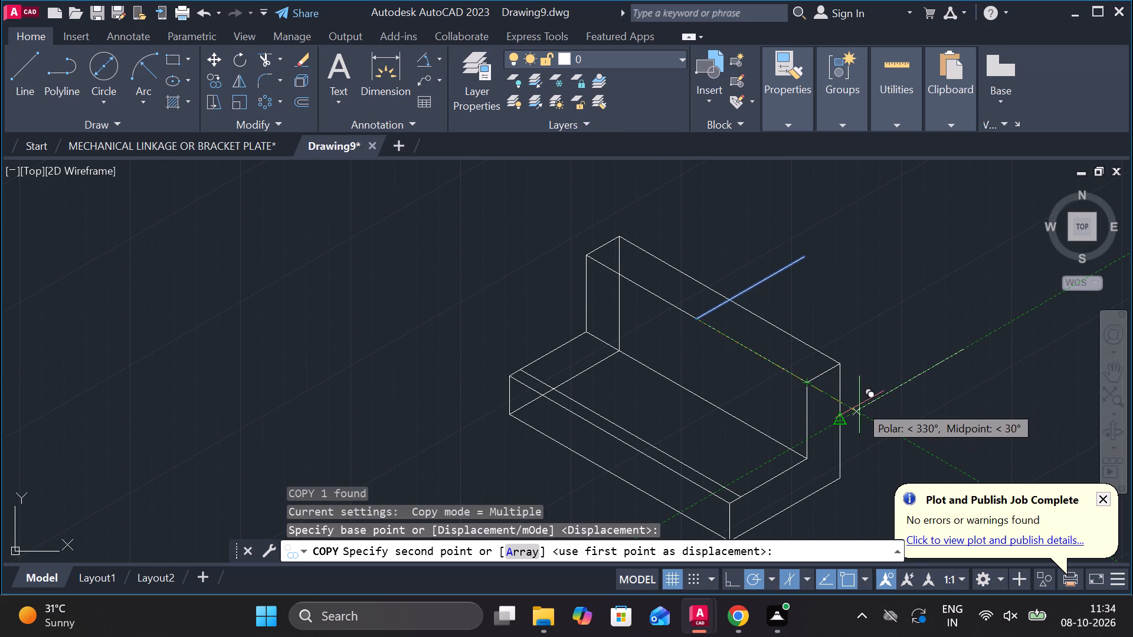
{"action": "type", "text": "35"}
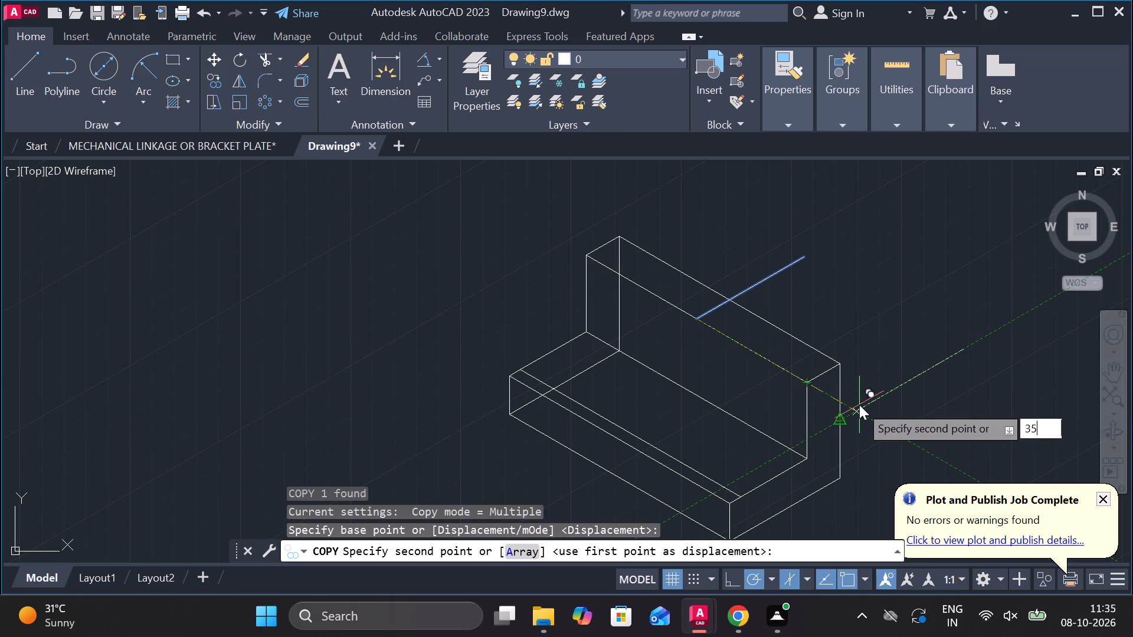
{"action": "key", "text": "Return"}
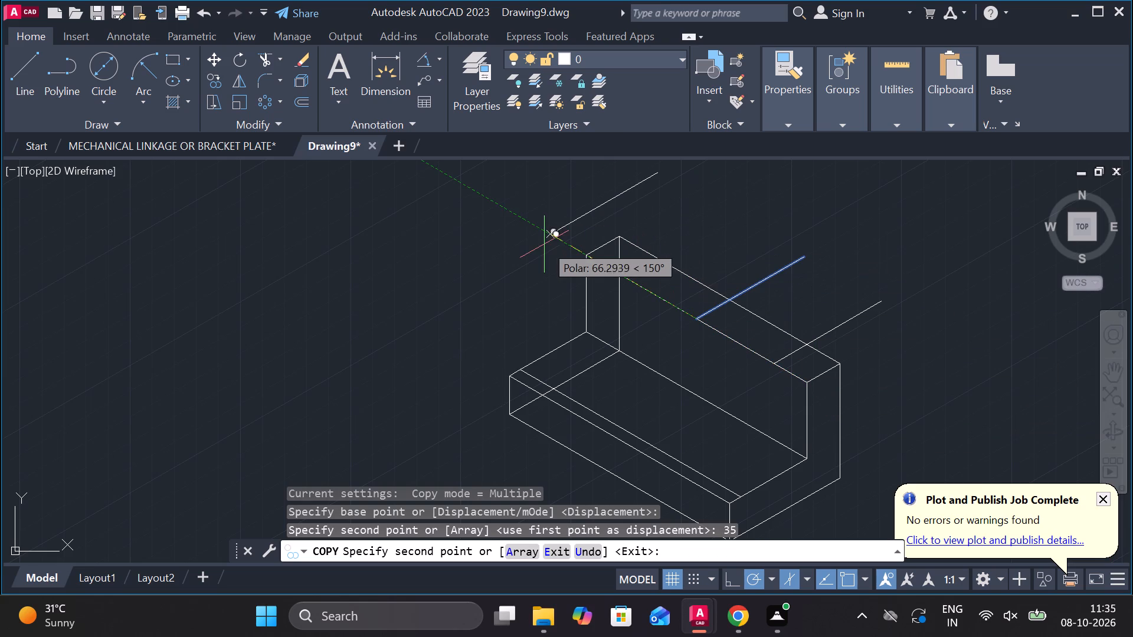
{"action": "type", "text": "35"}
{"action": "key", "text": "Return"}
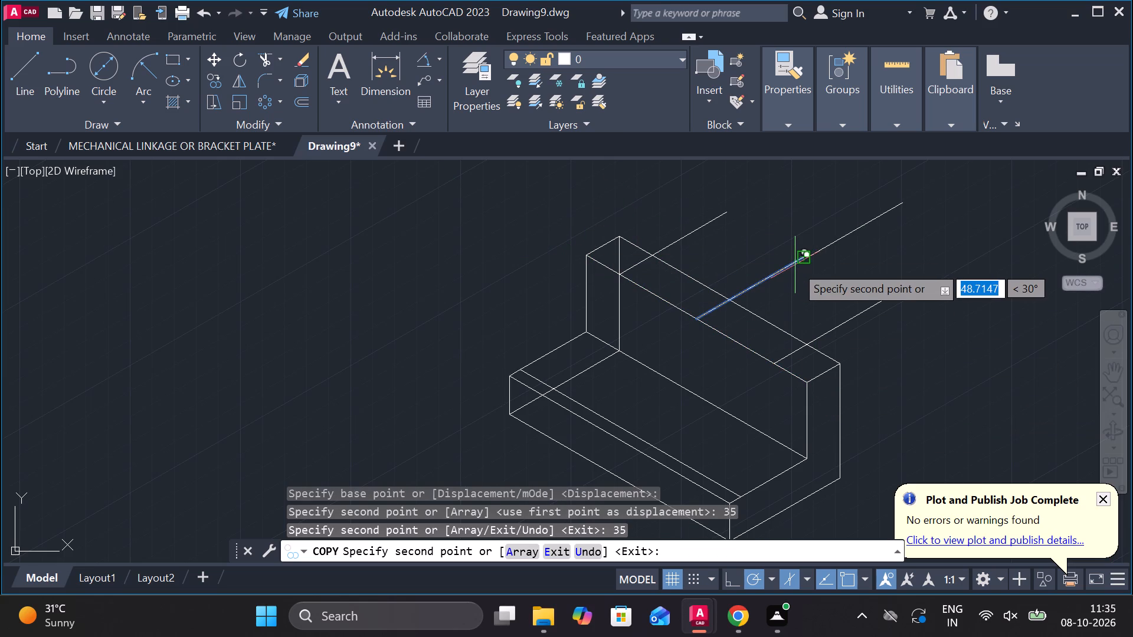
{"action": "key", "text": "Escape"}
Draw a vertical line about 36 long downward from the near-end copy's start on the upright's front top edge.
{"action": "key", "text": "l"}
{"action": "key", "text": "Return"}
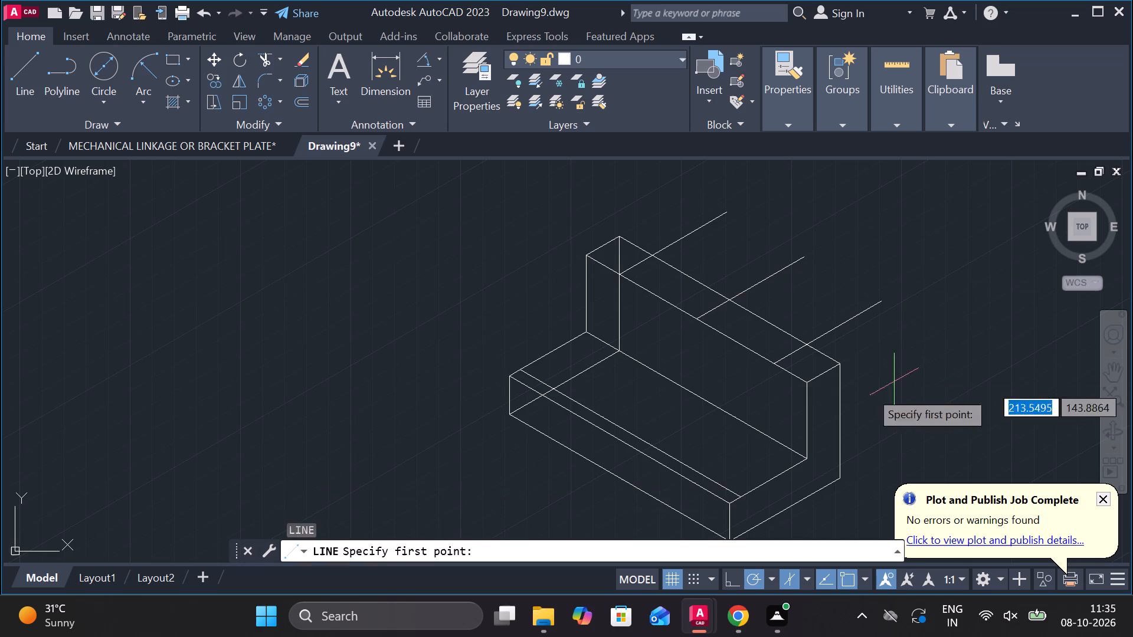
{"action": "left_click", "coordinate": [775, 367]}
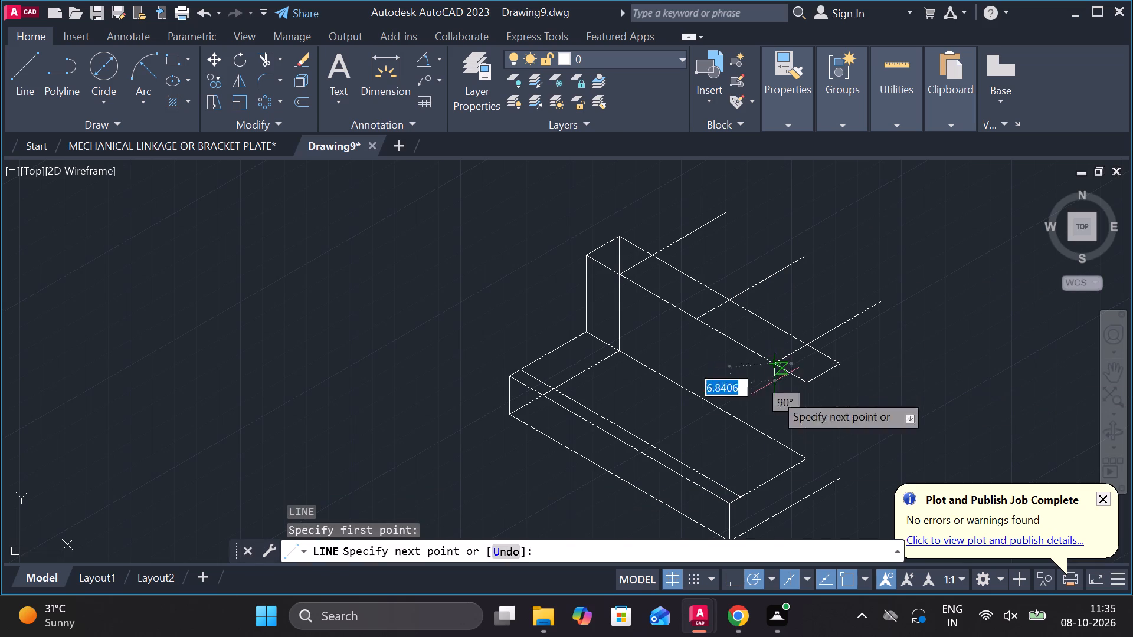
{"action": "scroll", "coordinate": [765, 473], "scroll_direction": "up", "scroll_amount": 2}
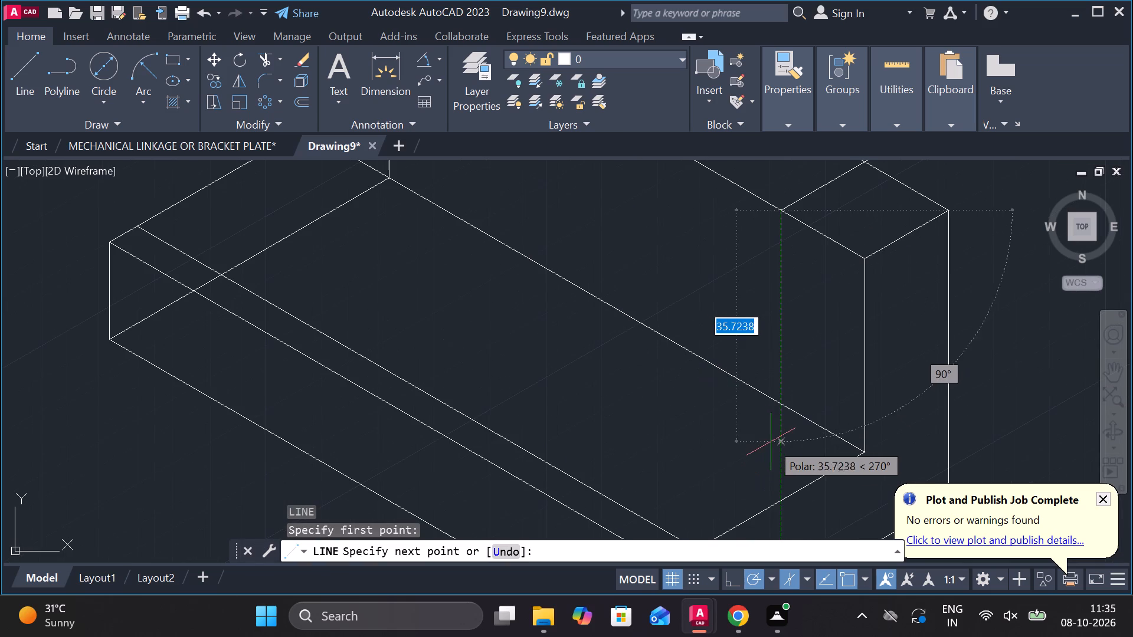
{"action": "left_click", "coordinate": [772, 444]}
{"action": "key", "text": "grave"}
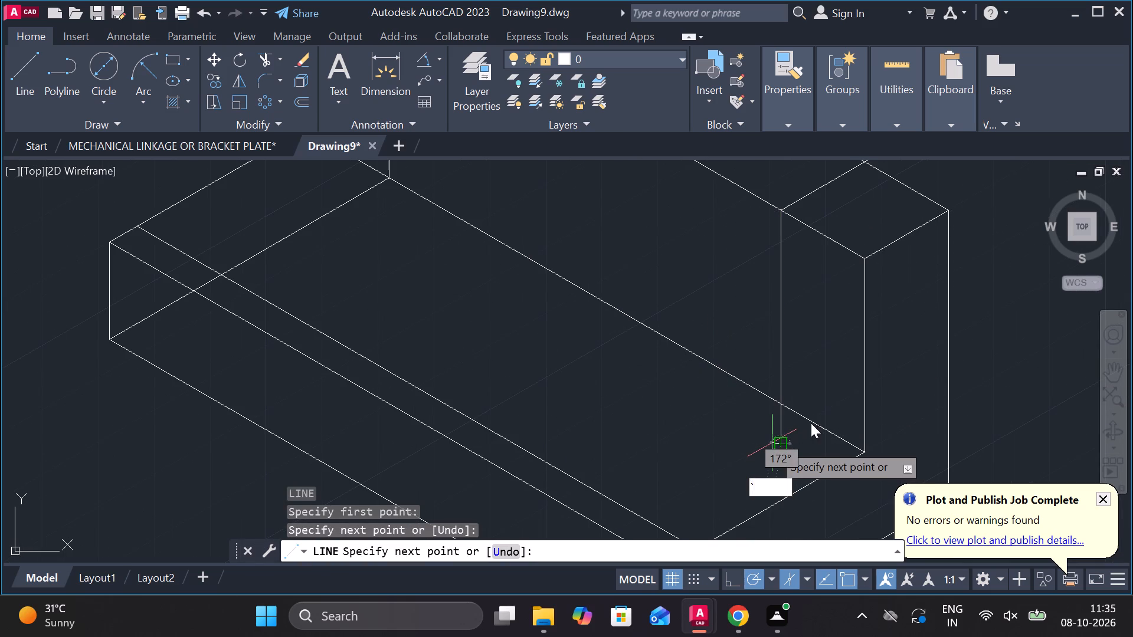
{"action": "key", "text": "Escape"}
{"action": "key", "text": "Escape"}
Draw a vertical line from the far-end copy's start on the front top edge down past the upright's foot.
{"action": "key", "text": "space"}
{"action": "scroll", "coordinate": [732, 434], "scroll_direction": "down", "scroll_amount": 2}
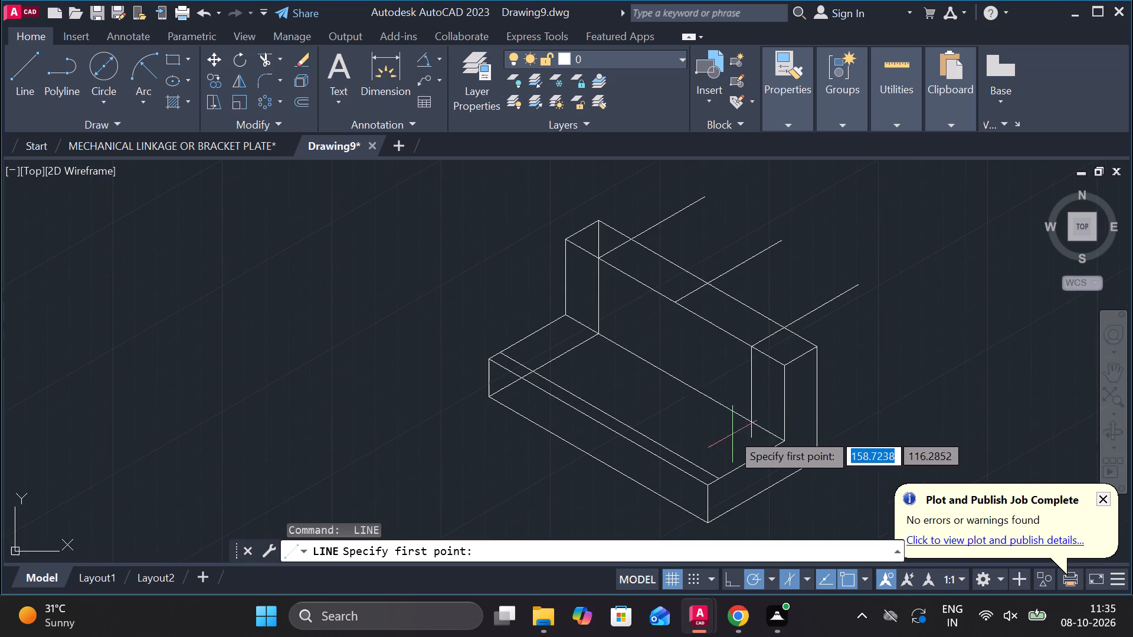
{"action": "left_click", "coordinate": [595, 262]}
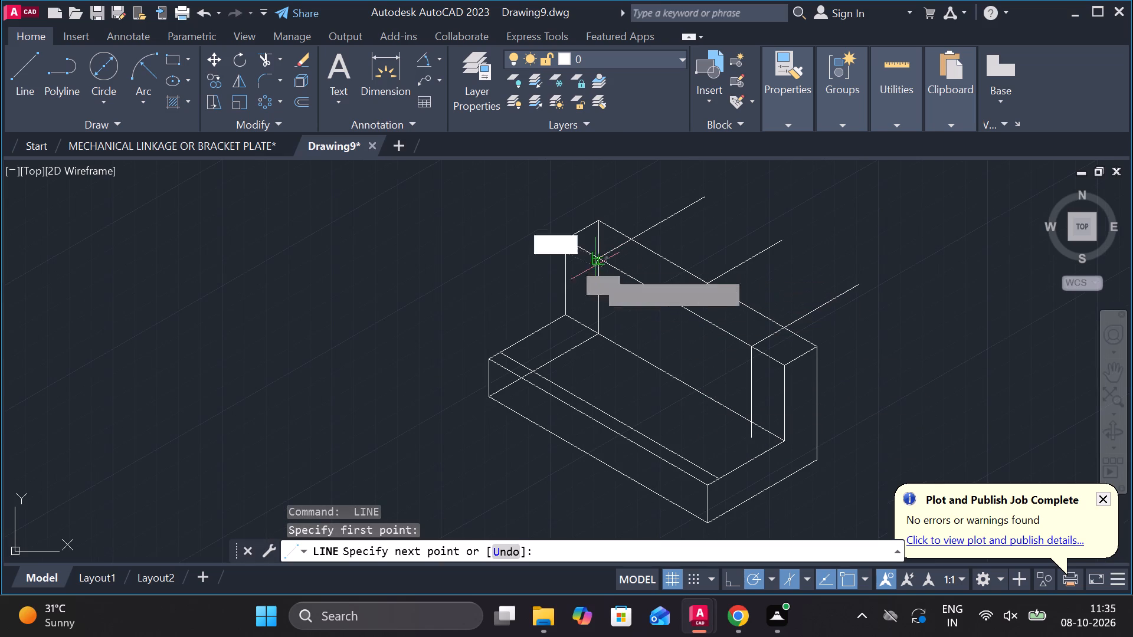
{"action": "left_click", "coordinate": [601, 373]}
{"action": "key", "text": "Escape"}
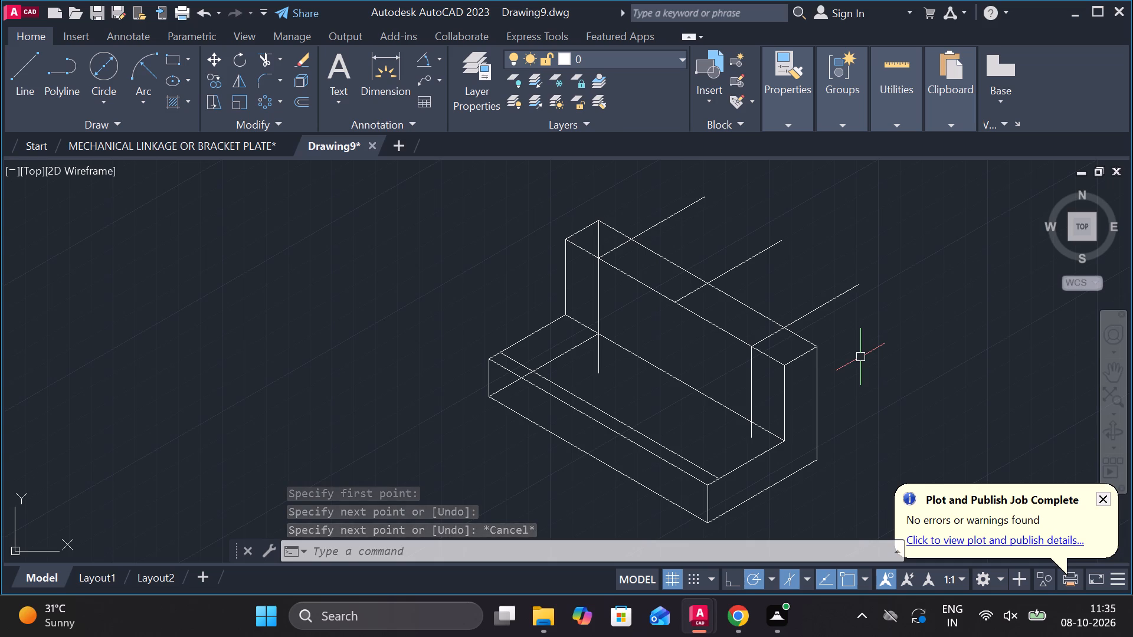
Draw a left-isoplane isocircle of radius 15 centred on the near-end copy's start on the upright's front top edge.
{"action": "scroll", "coordinate": [838, 386], "scroll_direction": "up", "scroll_amount": 2}
{"action": "middle_click_drag", "start_coordinate": [833, 385], "coordinate": [845, 326]}
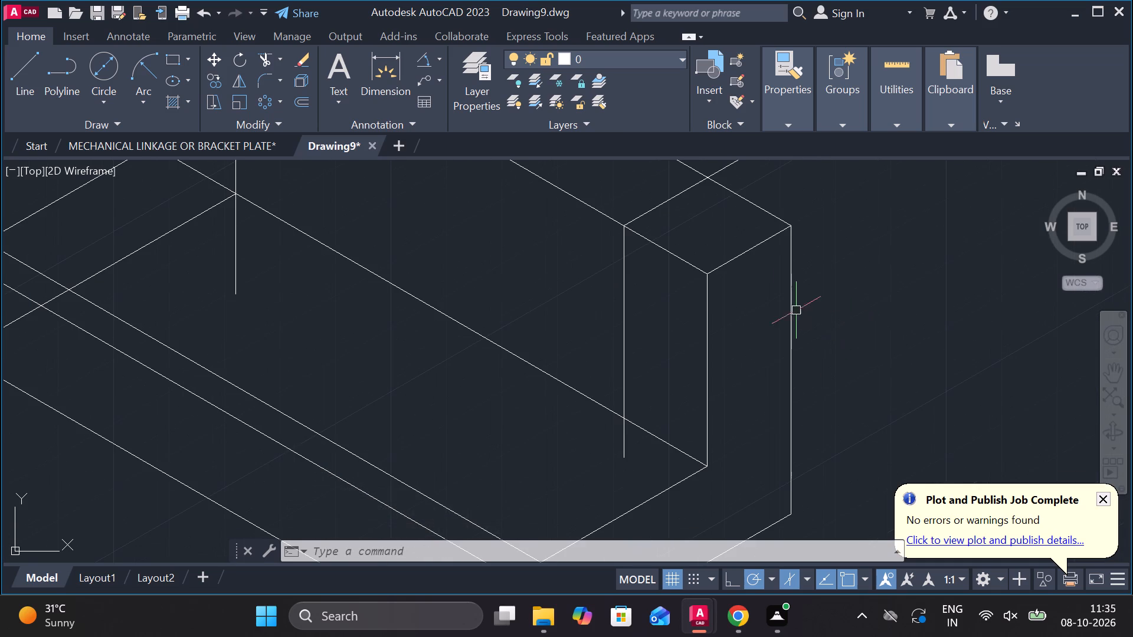
{"action": "scroll", "coordinate": [601, 231], "scroll_direction": "down", "scroll_amount": 1}
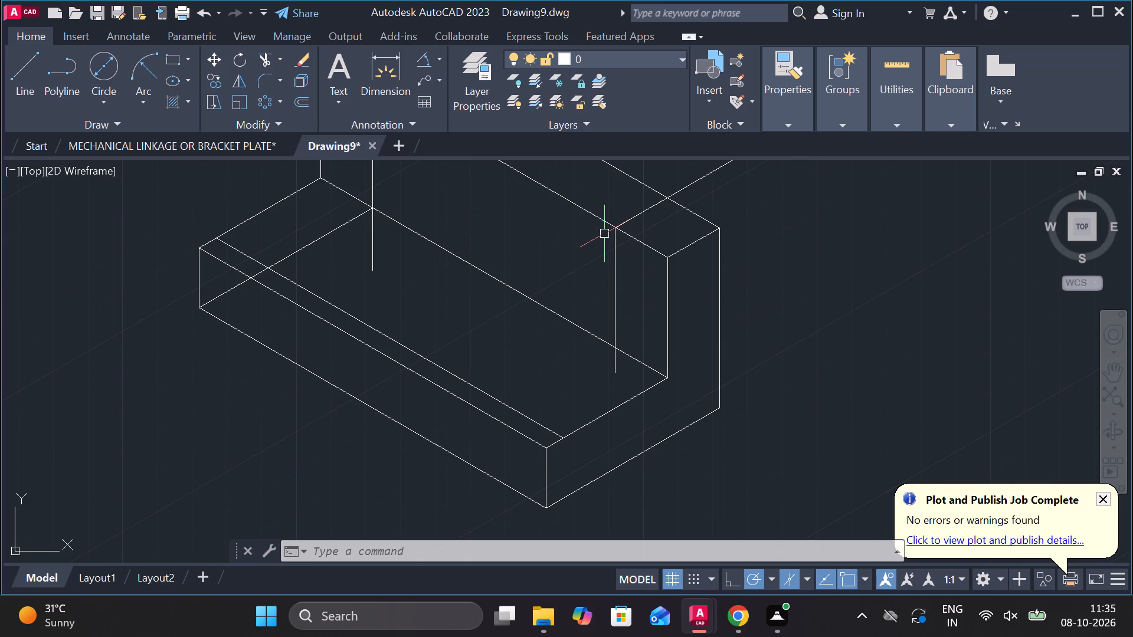
{"action": "type", "text": "EL"}
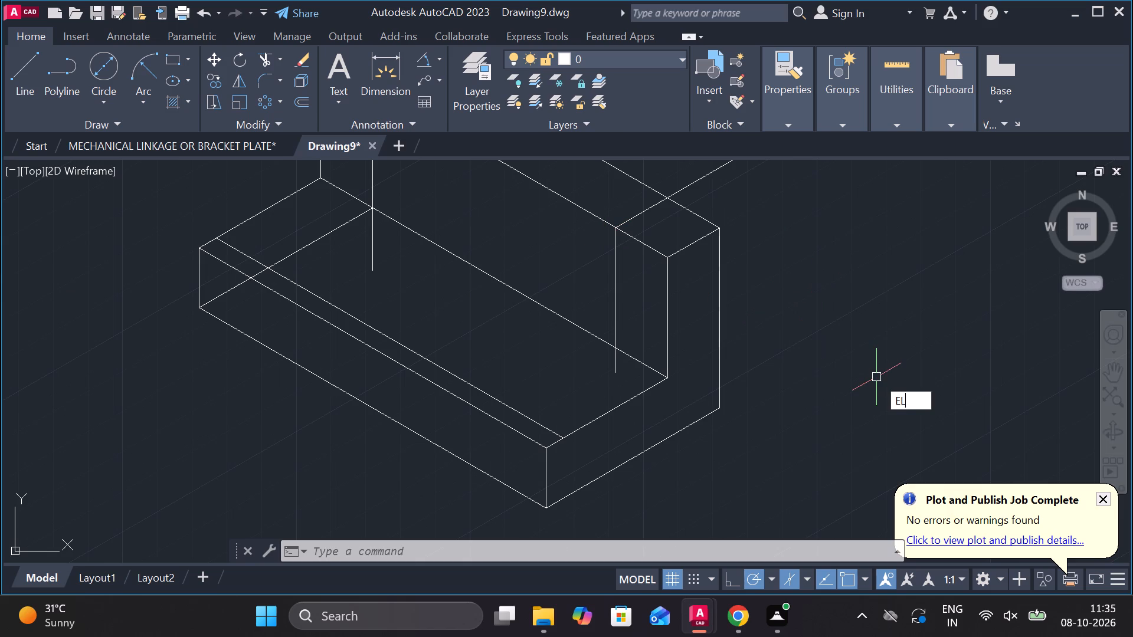
{"action": "key", "text": "Return"}
{"action": "key", "text": "i"}
{"action": "key", "text": "Return"}
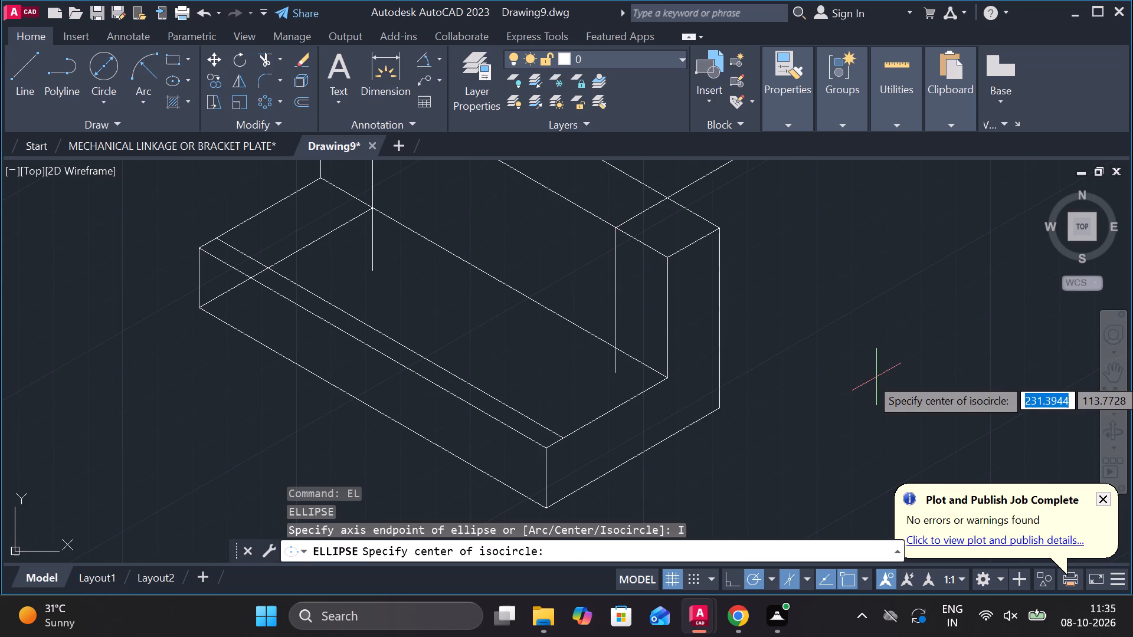
{"action": "left_click", "coordinate": [609, 232]}
{"action": "key", "text": "F5"}
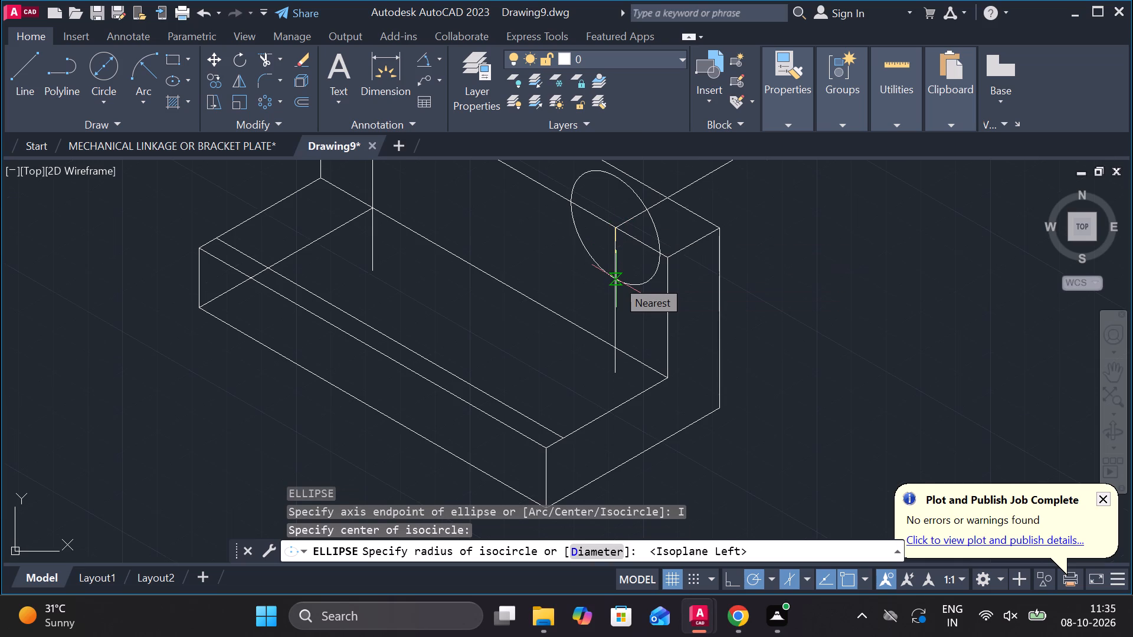
{"action": "type", "text": "15"}
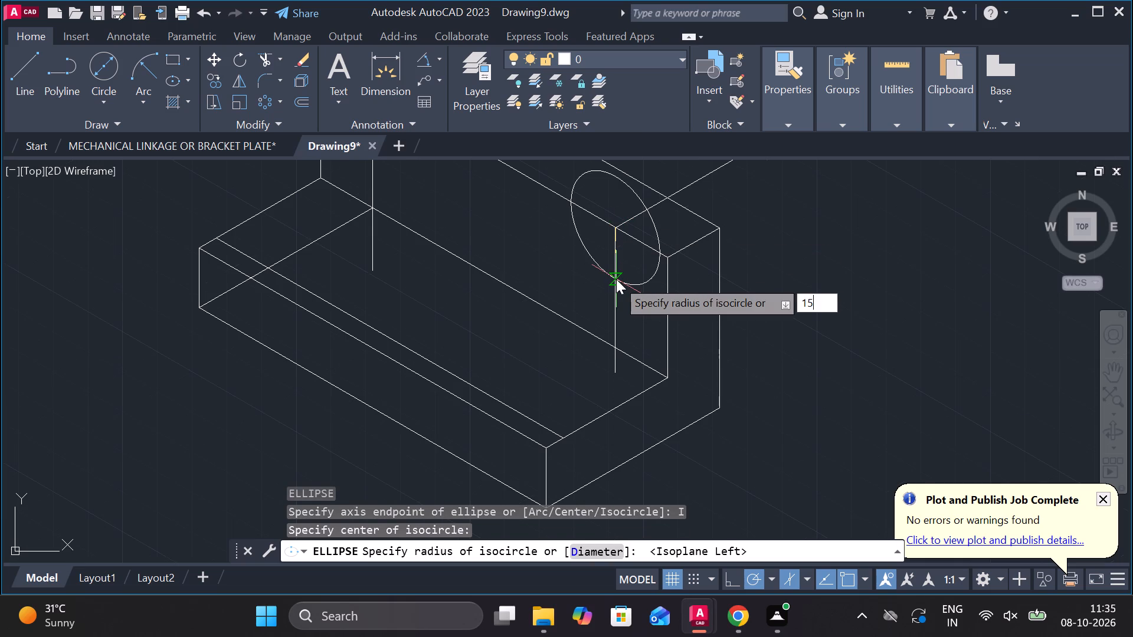
{"action": "key", "text": "Return"}
Trim away the part of the isocircle that lies below the upright's front top edge.
{"action": "middle_click_drag", "start_coordinate": [794, 306], "coordinate": [824, 366]}
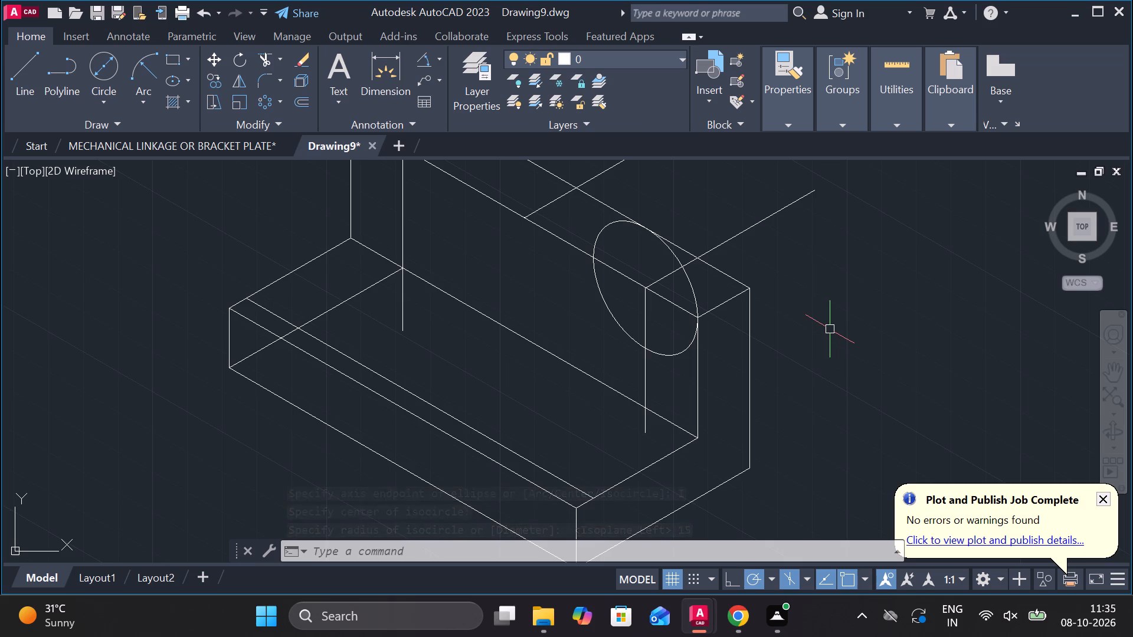
{"action": "type", "text": "TR"}
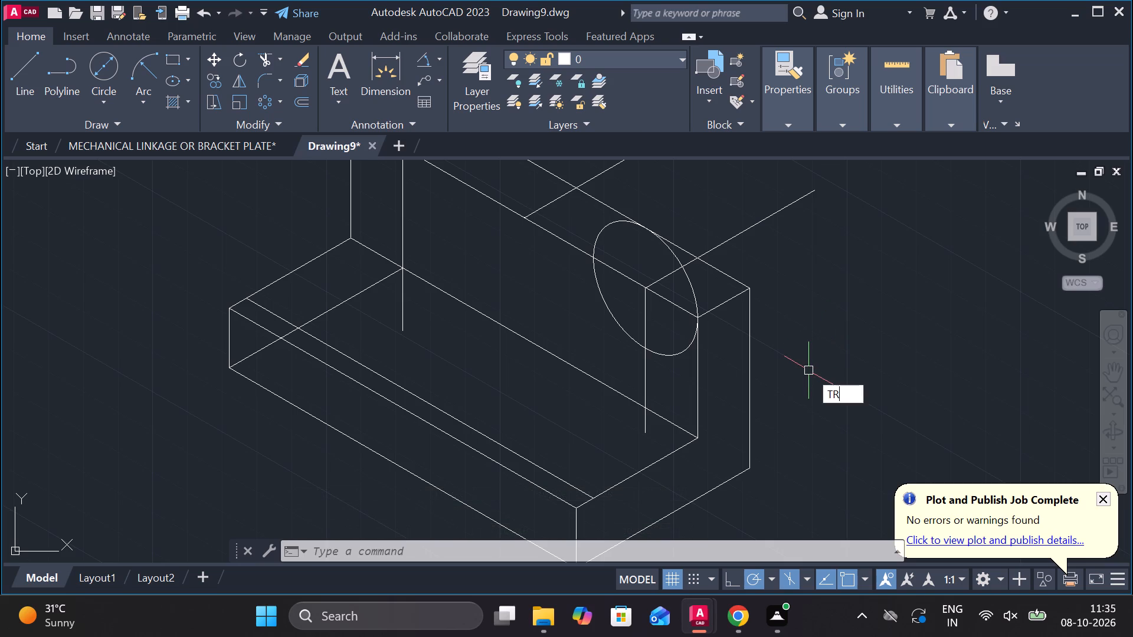
{"action": "key", "text": "Return"}
{"action": "left_click", "coordinate": [678, 357]}
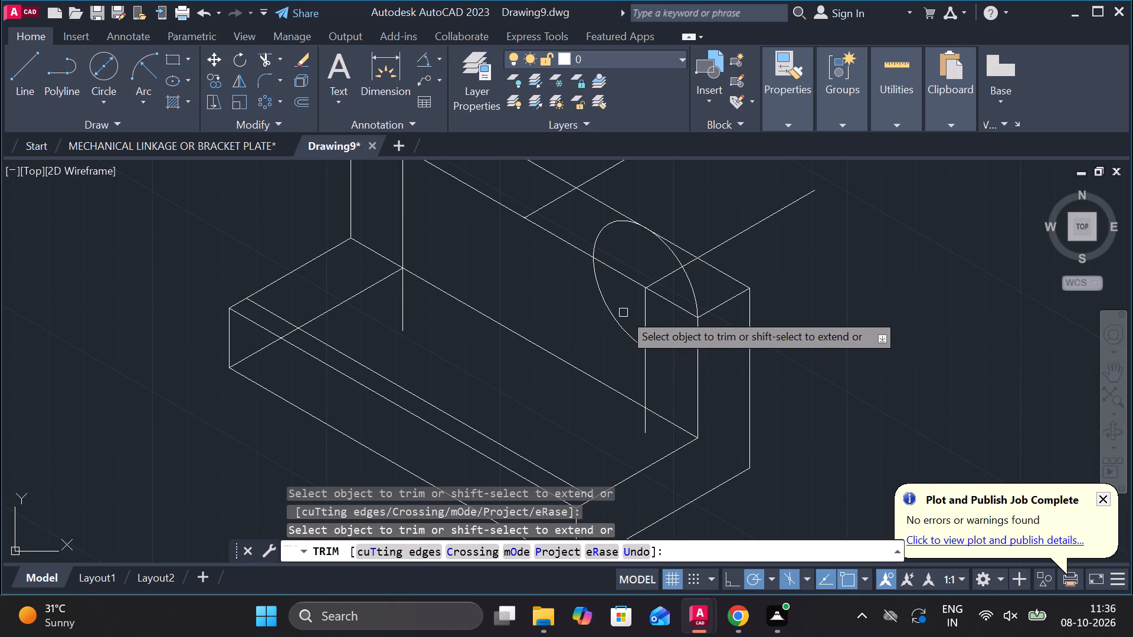
{"action": "left_click", "coordinate": [594, 287]}
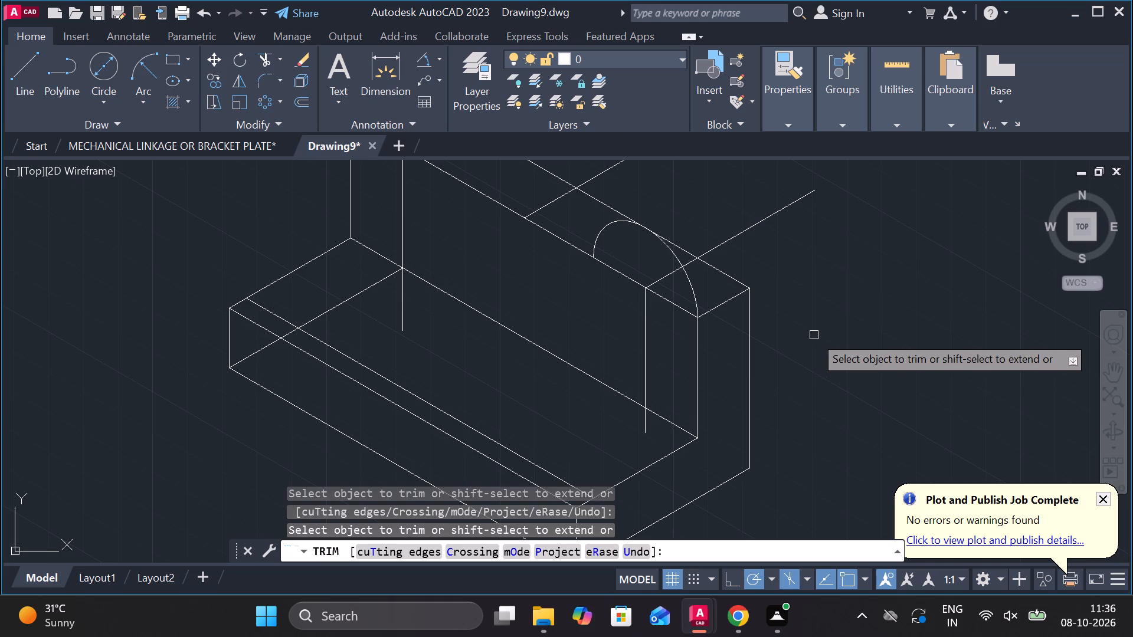
Erase the short top edge joining the front and back corners at the upright's near end.
{"action": "key", "text": "Escape"}
{"action": "left_click", "coordinate": [728, 300]}
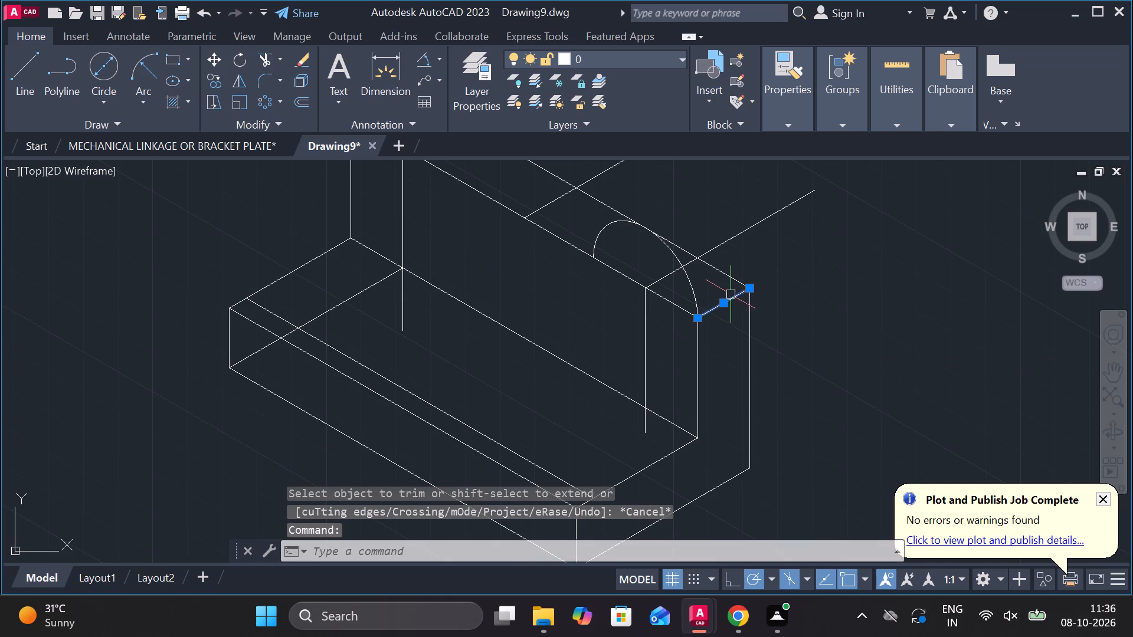
{"action": "type", "text": "E"}
{"action": "key", "text": "space"}
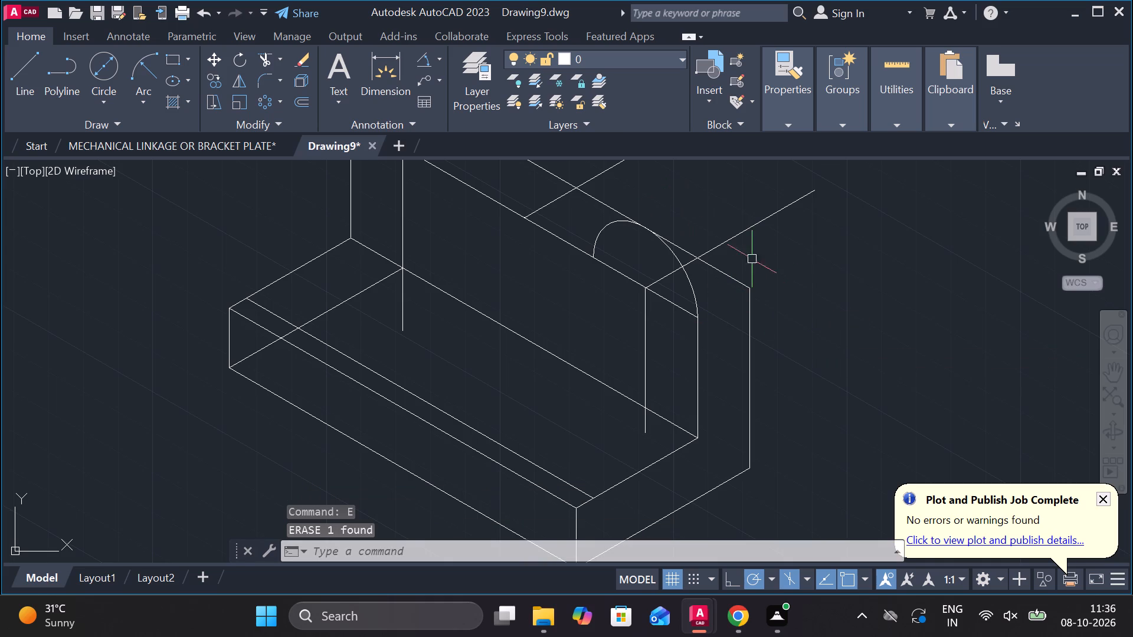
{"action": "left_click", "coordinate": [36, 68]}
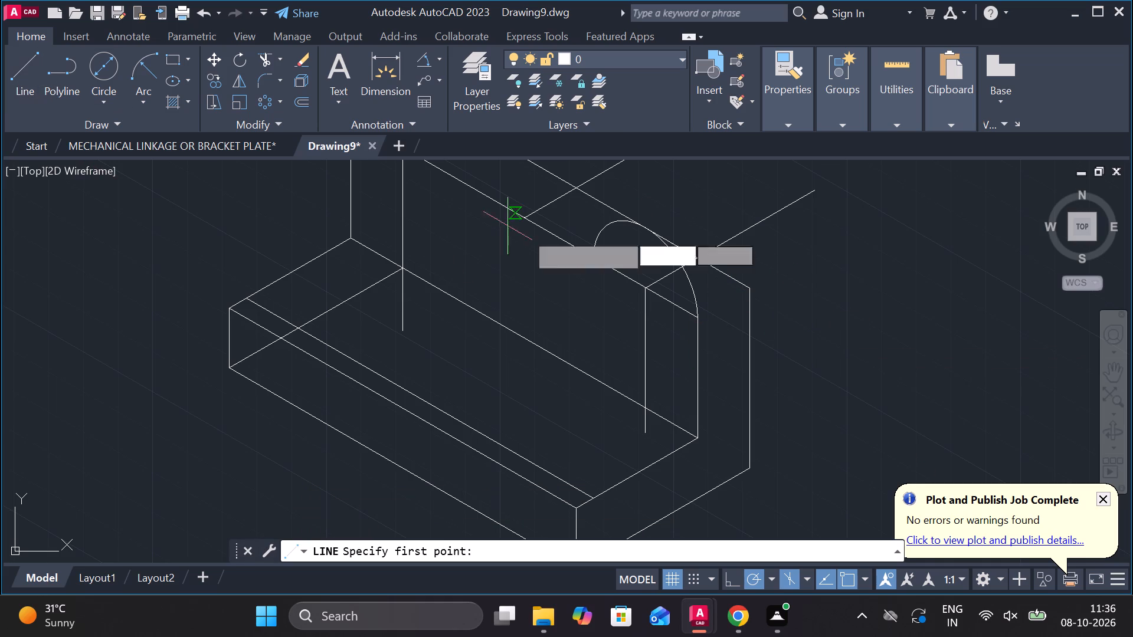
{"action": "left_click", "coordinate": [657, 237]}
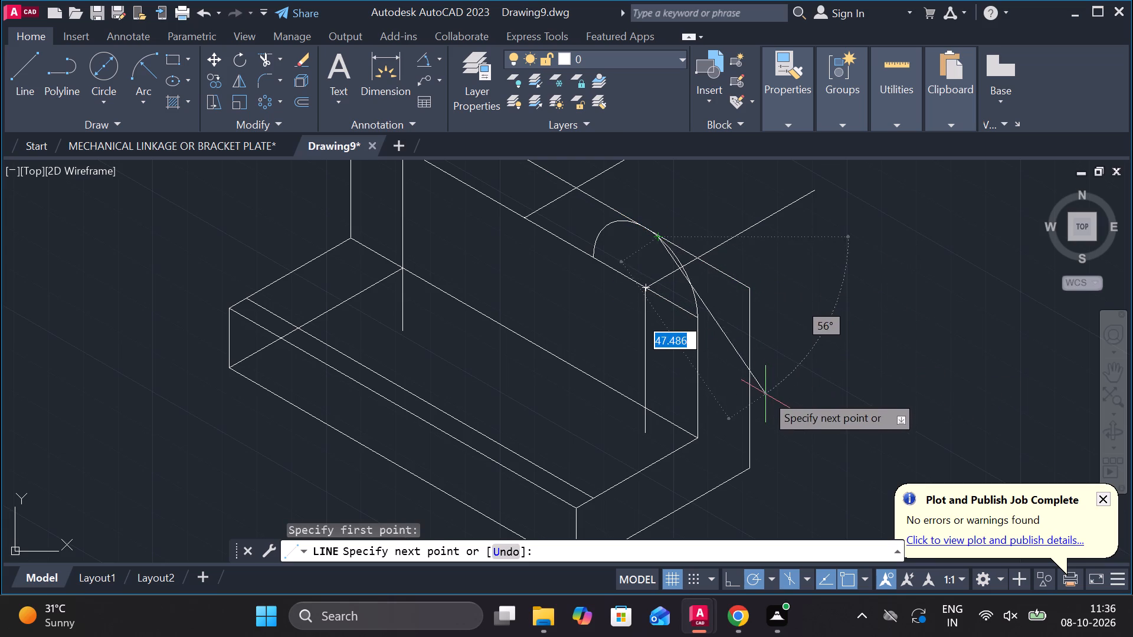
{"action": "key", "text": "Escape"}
Copy the near-end arc from the upright's front top corner to its back top corner.
{"action": "scroll", "coordinate": [827, 317], "scroll_direction": "up", "scroll_amount": 1}
{"action": "middle_click_drag", "start_coordinate": [812, 317], "coordinate": [829, 423]}
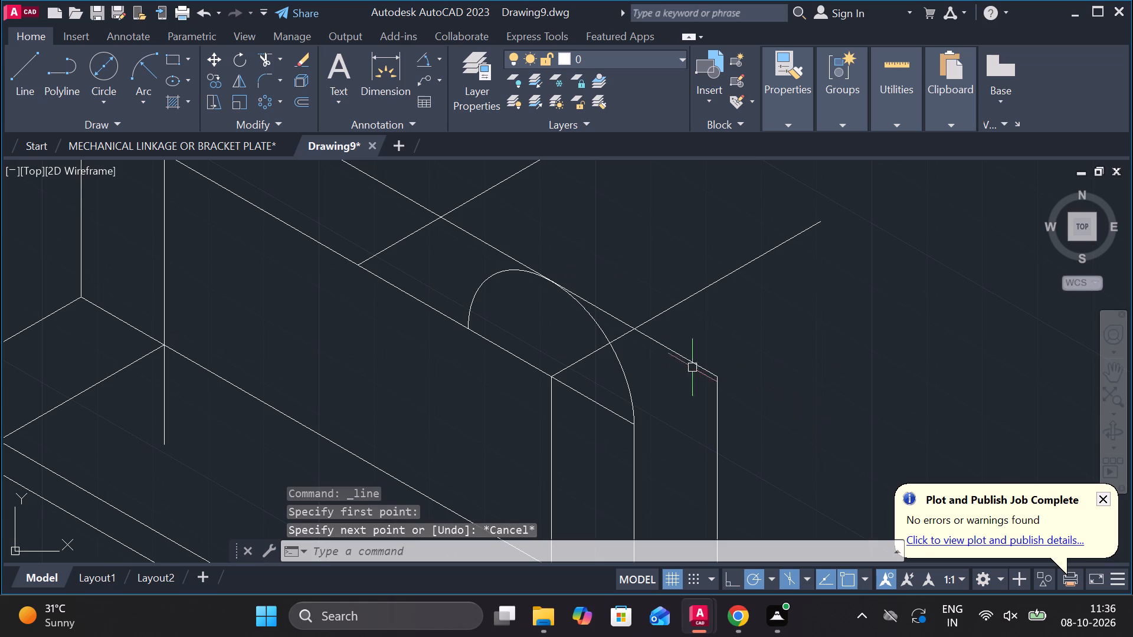
{"action": "left_click", "coordinate": [624, 388]}
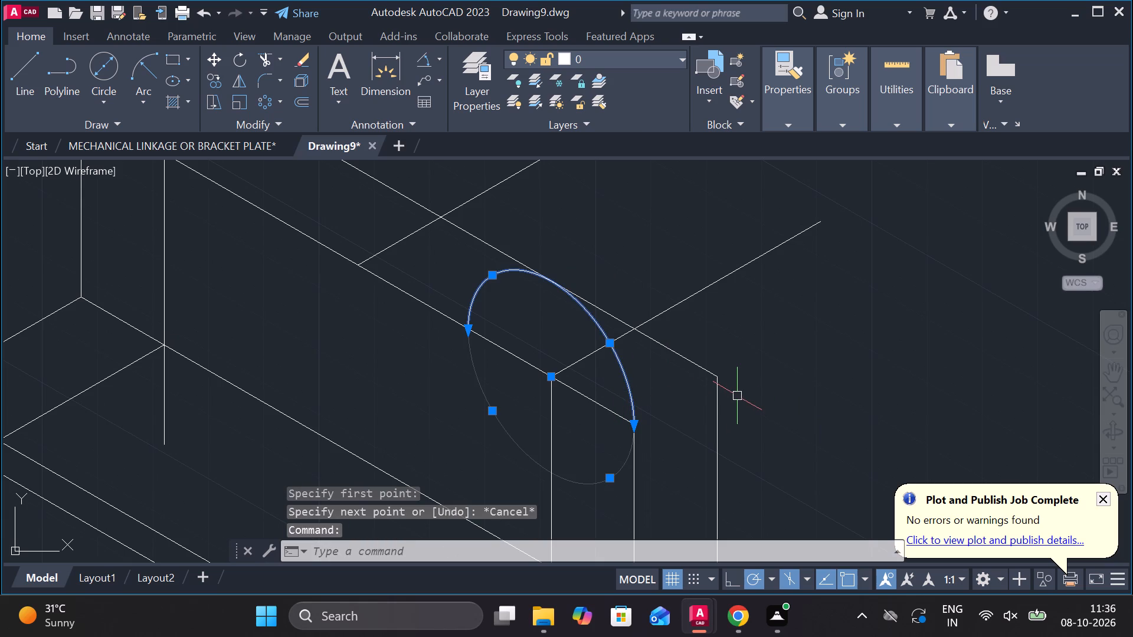
{"action": "type", "text": "CO"}
{"action": "key", "text": "Return"}
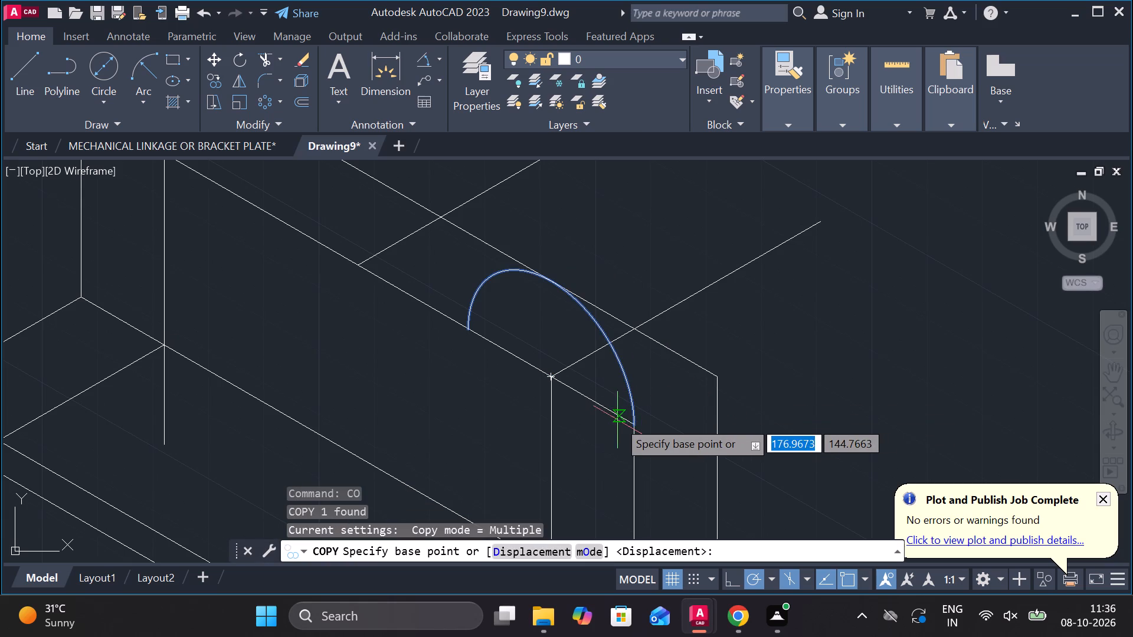
{"action": "left_click", "coordinate": [637, 425]}
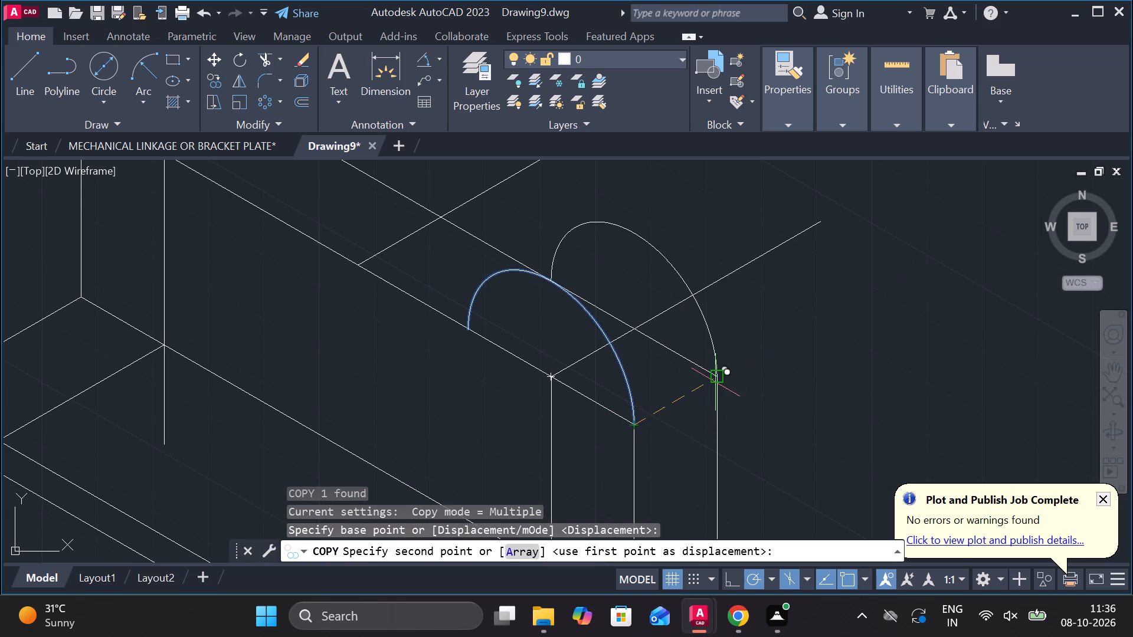
{"action": "left_click", "coordinate": [720, 380]}
{"action": "scroll", "coordinate": [847, 345], "scroll_direction": "down", "scroll_amount": 2}
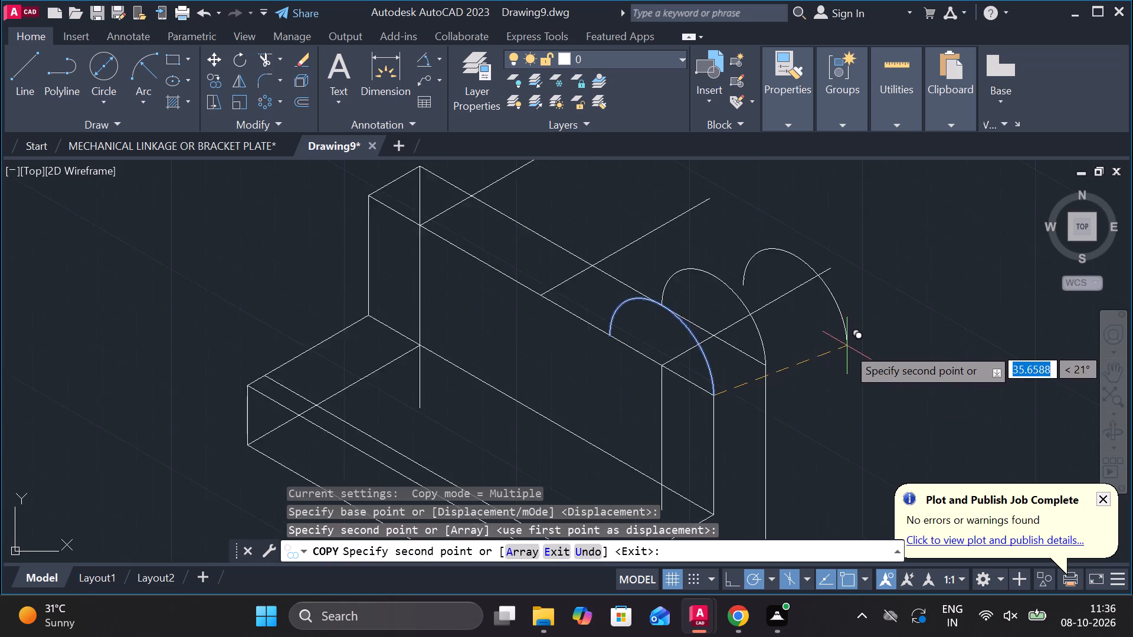
{"action": "key", "text": "Escape"}
Draw a line about 76 long at 150° from the copied back arc, parallel to the upright's top edges.
{"action": "scroll", "coordinate": [807, 376], "scroll_direction": "up", "scroll_amount": 1}
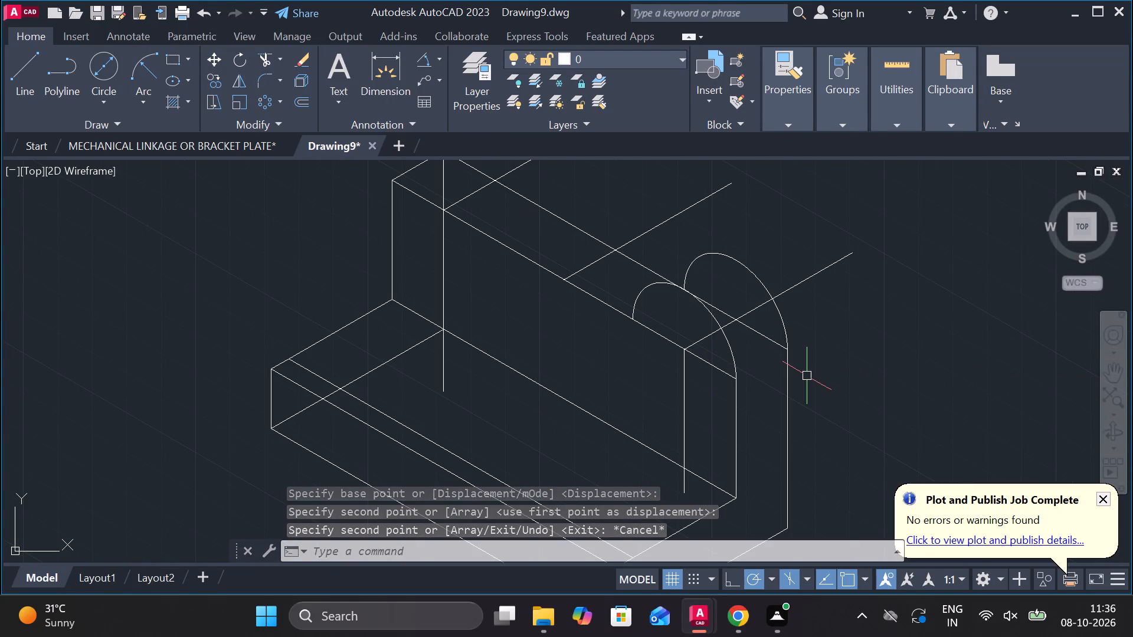
{"action": "key", "text": "l"}
{"action": "key", "text": "Return"}
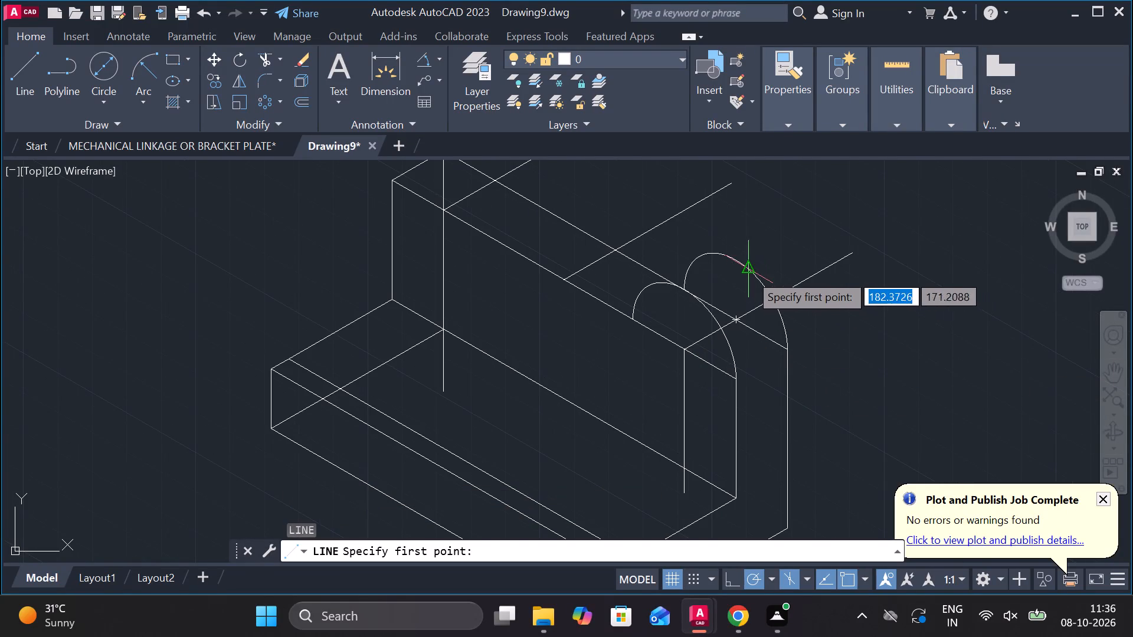
{"action": "left_click", "coordinate": [746, 270]}
{"action": "middle_click_drag", "start_coordinate": [555, 199], "coordinate": [623, 285]}
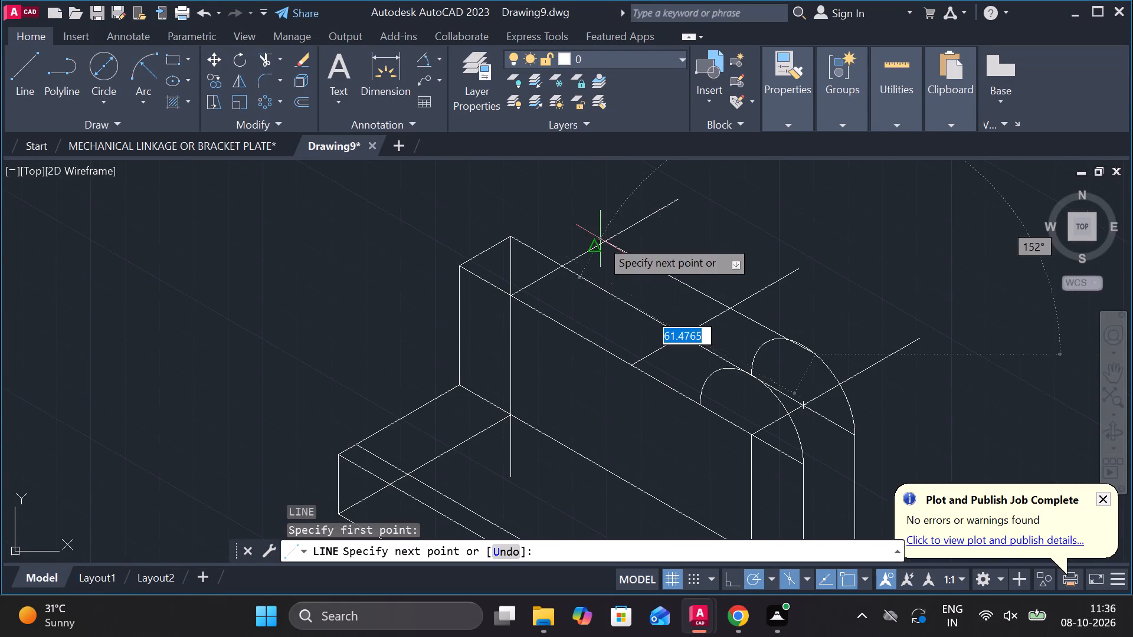
{"action": "left_click", "coordinate": [555, 196]}
{"action": "key", "text": "Escape"}
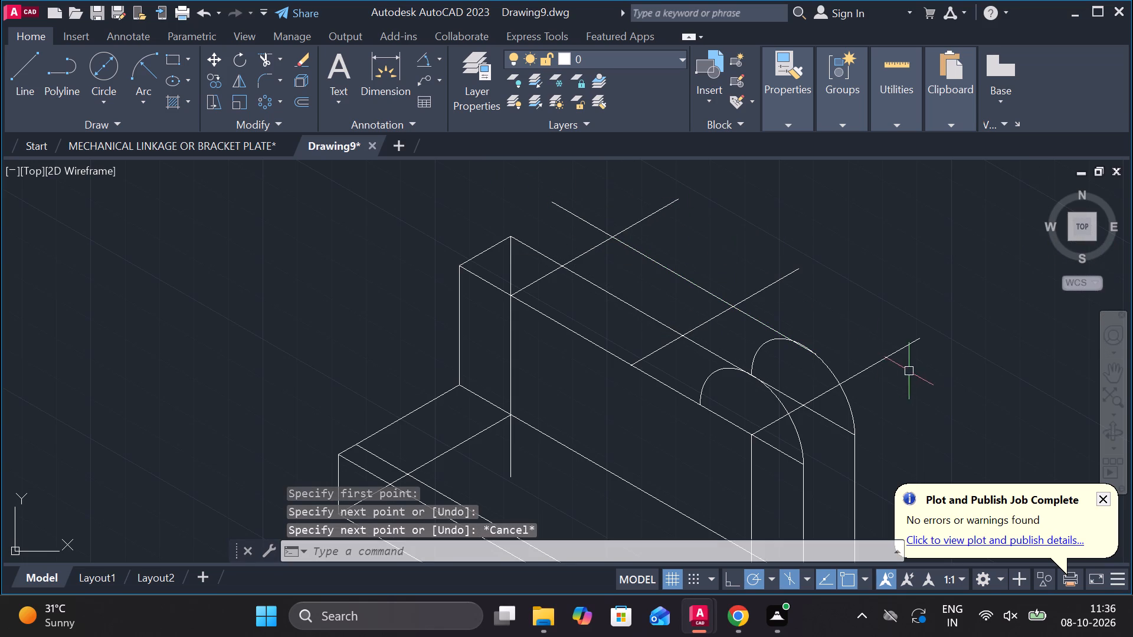
Trim the original back top edge beyond the front arc and the back arc's parts beyond the new 150° line.
{"action": "middle_click_drag", "start_coordinate": [916, 374], "coordinate": [871, 338]}
{"action": "type", "text": "TR"}
{"action": "key", "text": "space"}
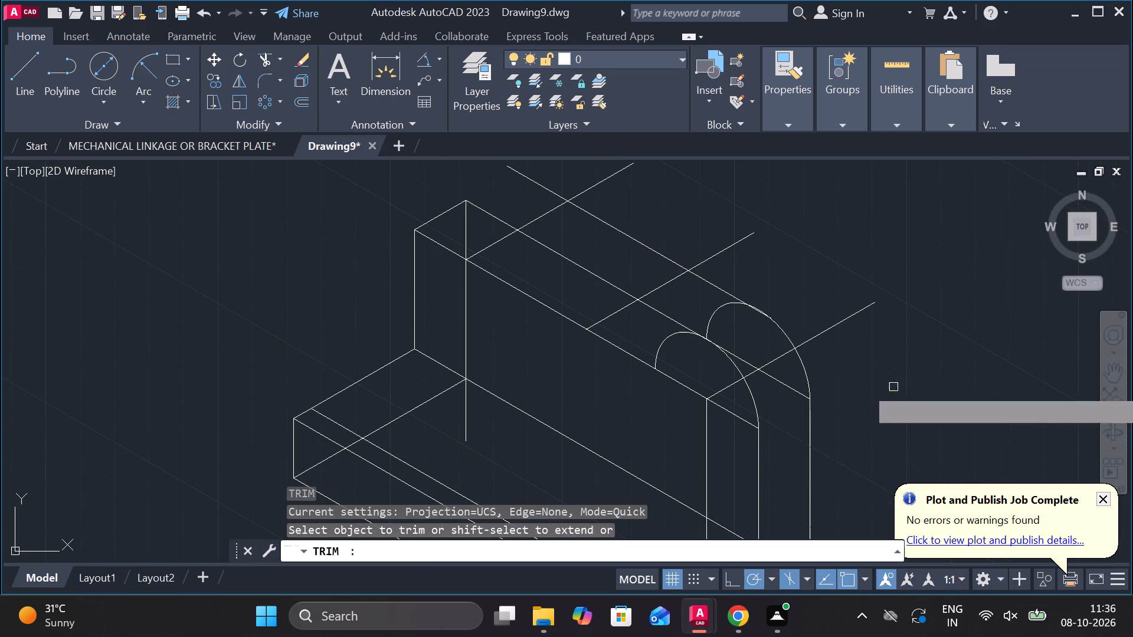
{"action": "left_click", "coordinate": [787, 386]}
{"action": "left_click", "coordinate": [742, 354]}
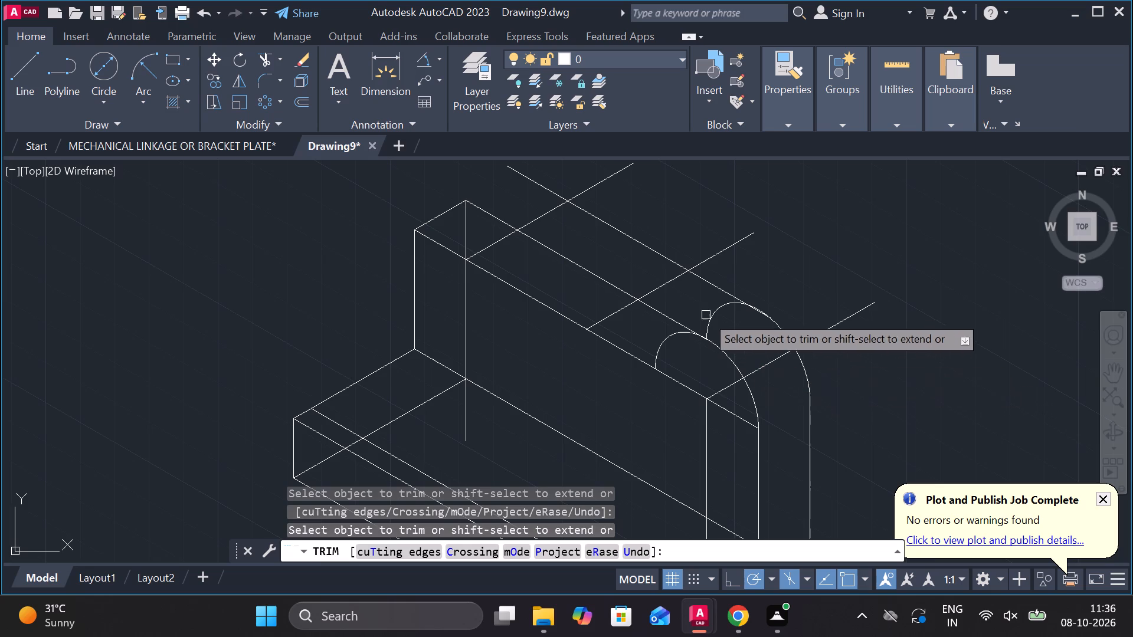
{"action": "left_click", "coordinate": [717, 311]}
{"action": "scroll", "coordinate": [750, 324], "scroll_direction": "up", "scroll_amount": 3}
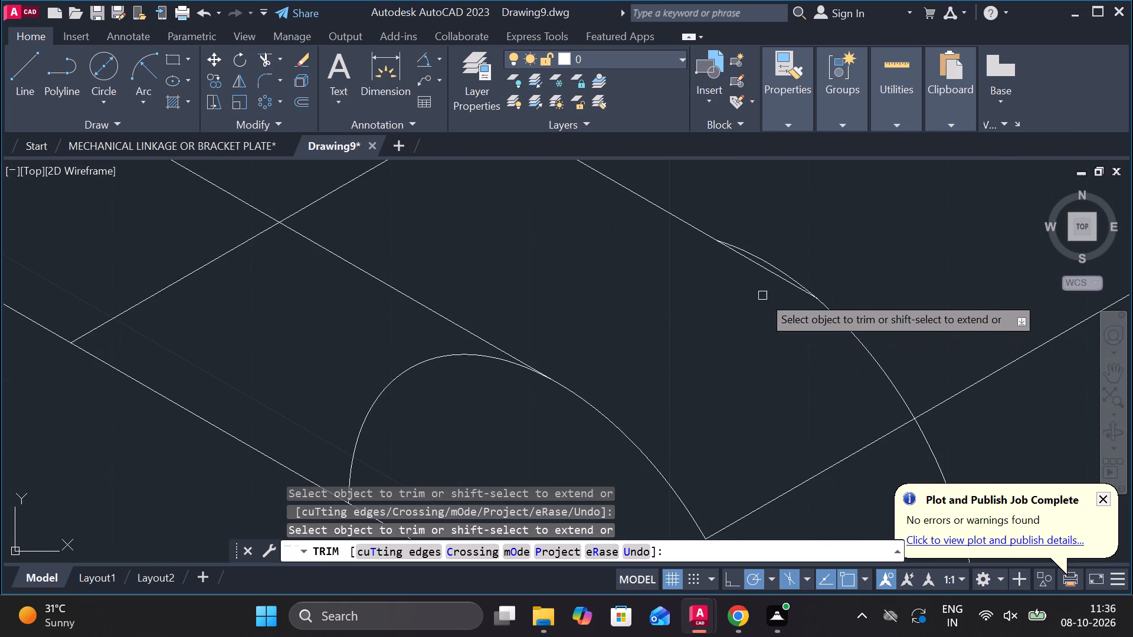
{"action": "left_click", "coordinate": [773, 260]}
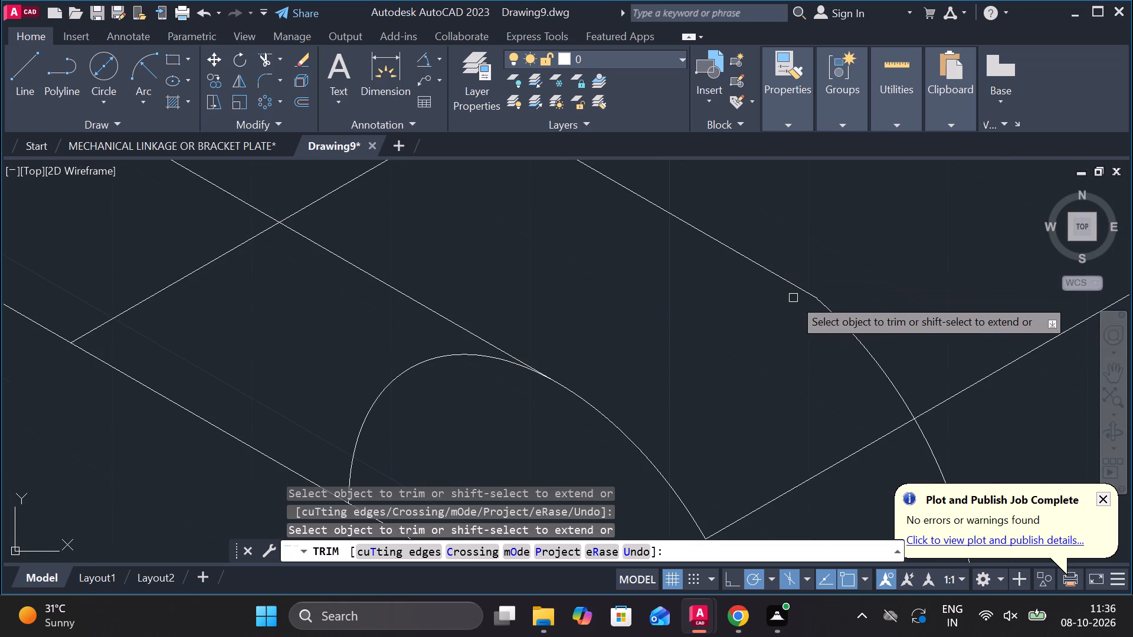
Trim the front arc's far-side portion, keeping only the rounding at the upright's near corner.
{"action": "scroll", "coordinate": [803, 308], "scroll_direction": "down", "scroll_amount": 4}
{"action": "scroll", "coordinate": [800, 309], "scroll_direction": "up", "scroll_amount": 2}
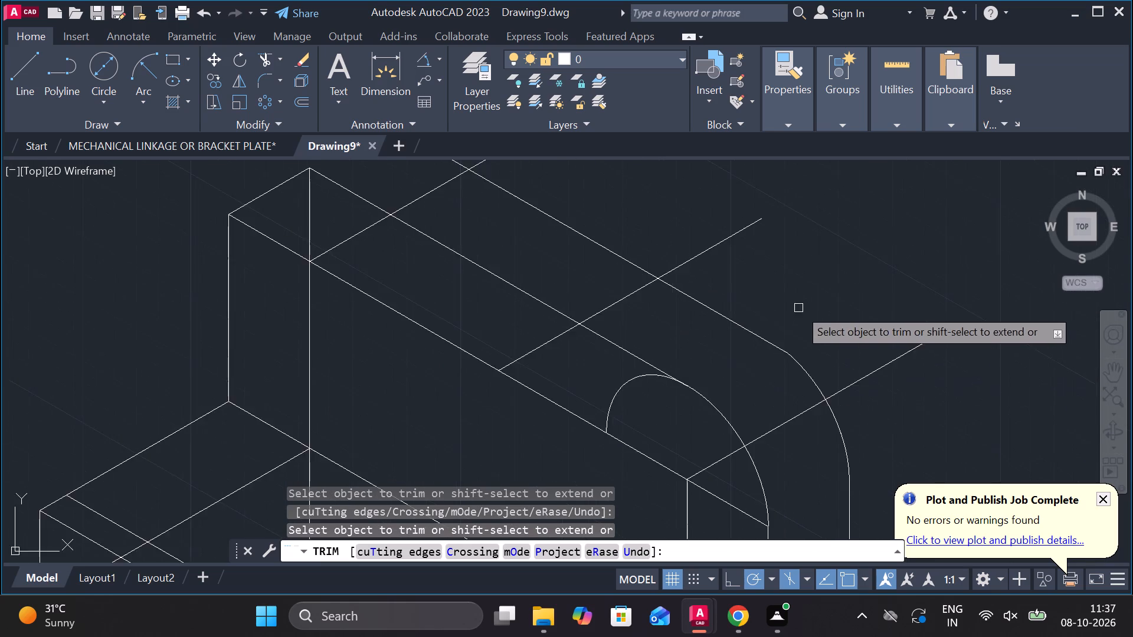
{"action": "scroll", "coordinate": [798, 308], "scroll_direction": "up", "scroll_amount": 3}
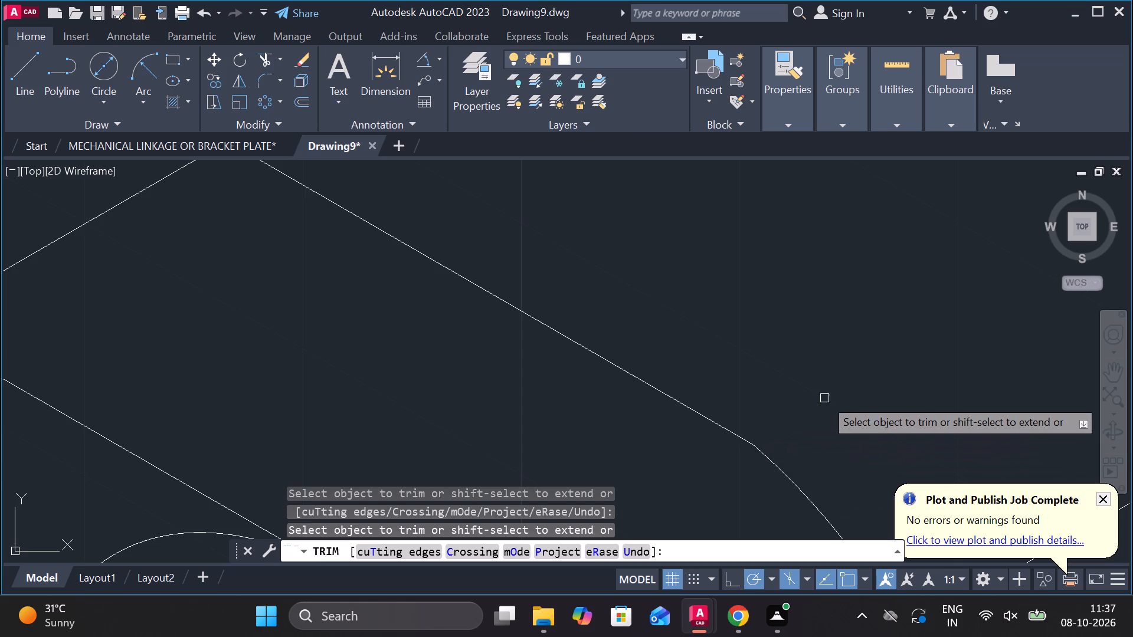
{"action": "scroll", "coordinate": [825, 398], "scroll_direction": "down", "scroll_amount": 6}
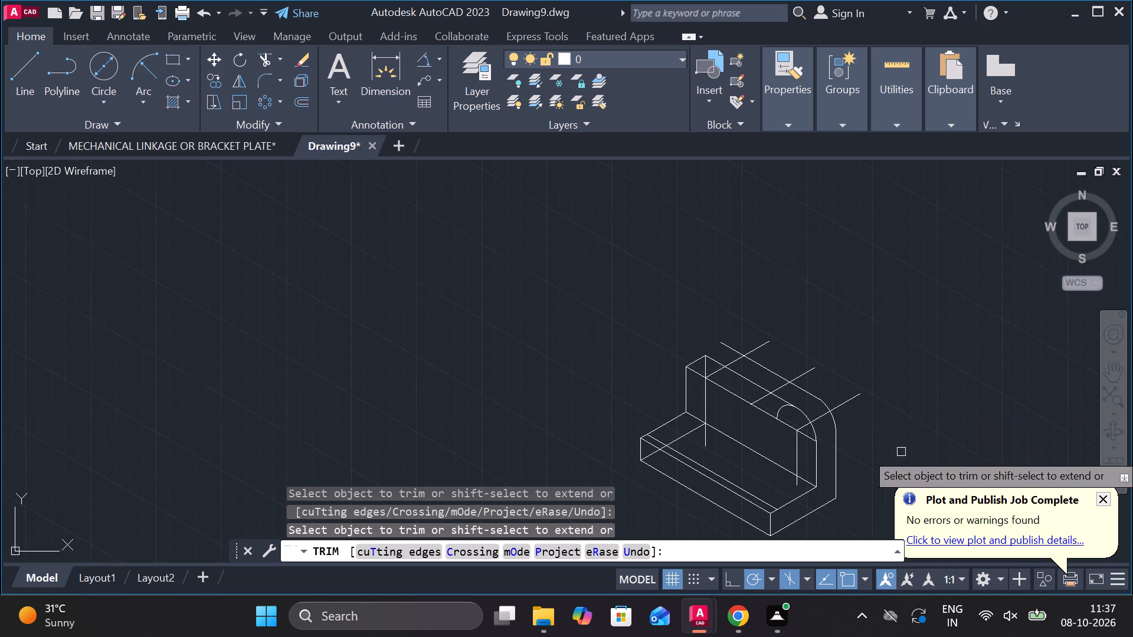
{"action": "scroll", "coordinate": [901, 452], "scroll_direction": "up", "scroll_amount": 2}
{"action": "middle_click_drag", "start_coordinate": [854, 433], "coordinate": [804, 376]}
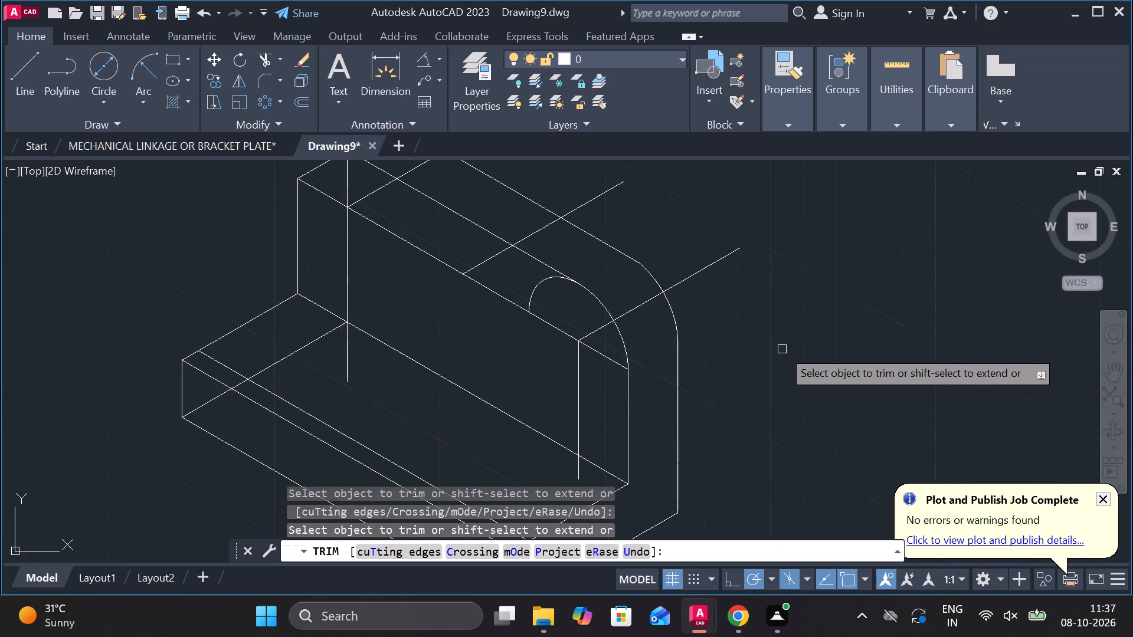
{"action": "scroll", "coordinate": [782, 349], "scroll_direction": "down", "scroll_amount": 2}
{"action": "scroll", "coordinate": [782, 349], "scroll_direction": "up", "scroll_amount": 2}
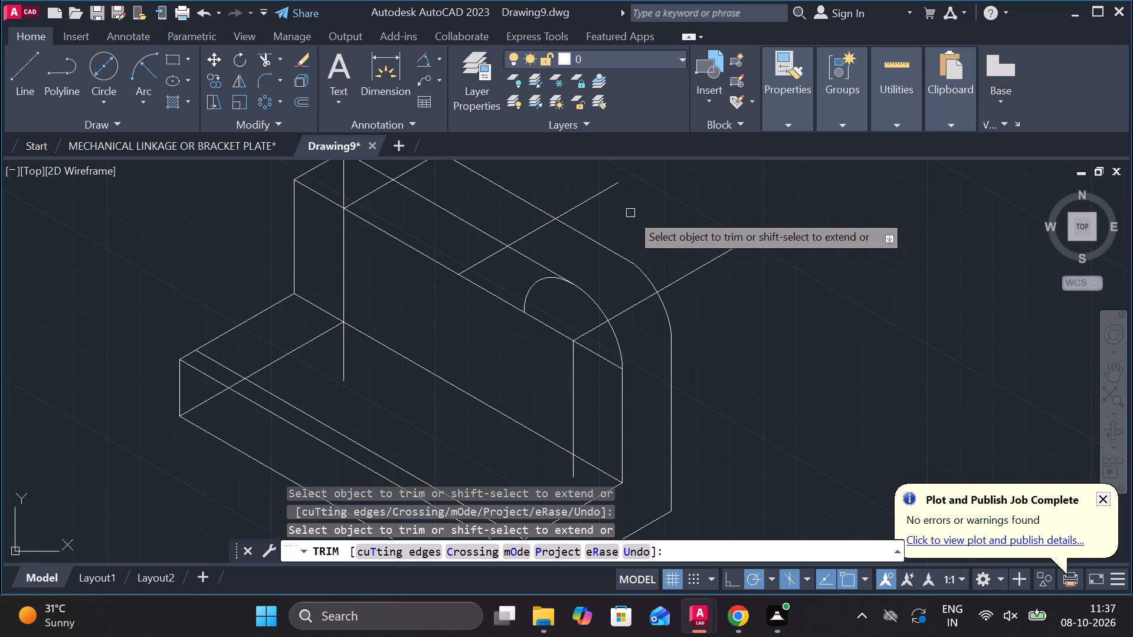
{"action": "left_click", "coordinate": [530, 291]}
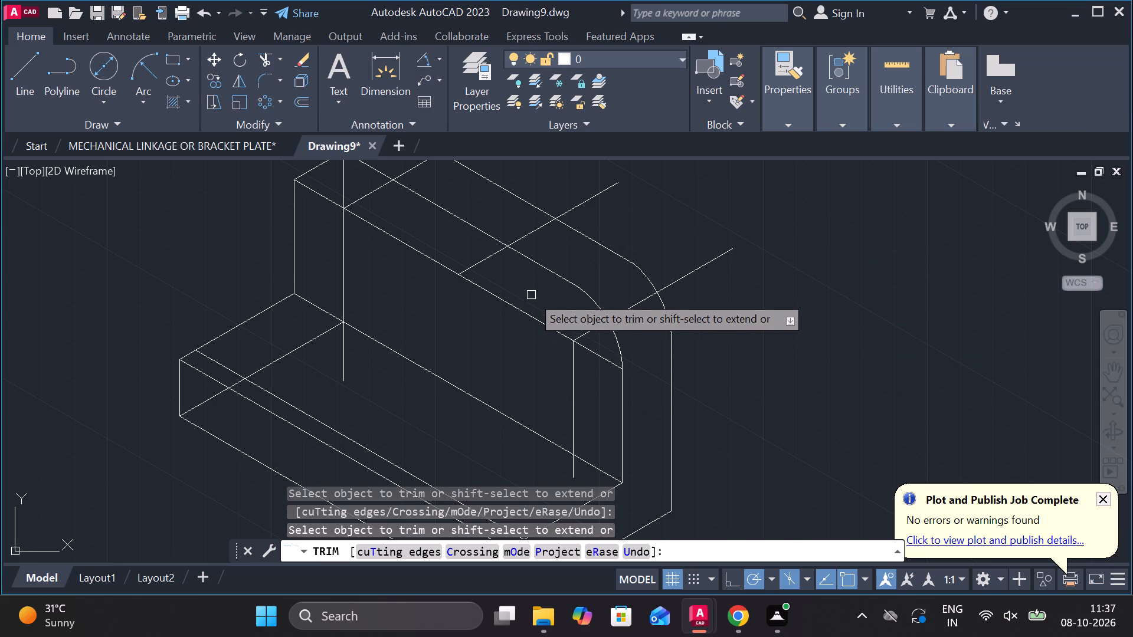
Trim away the near-end cross line, its vertical line, and the front top edge up to the middle cross line.
{"action": "left_click", "coordinate": [587, 330]}
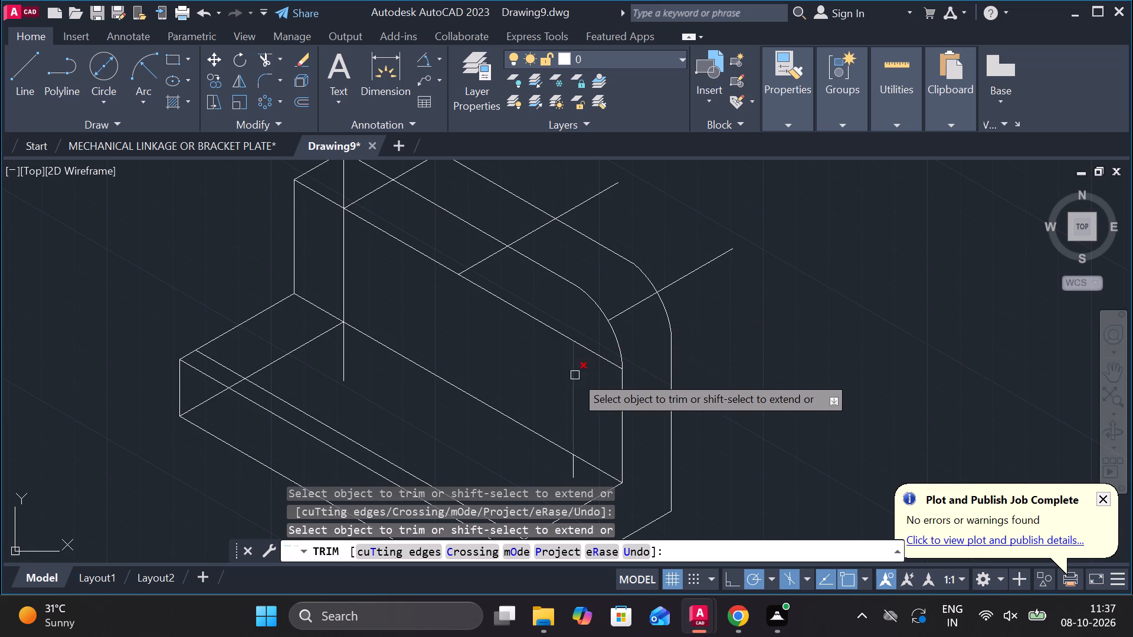
{"action": "left_click", "coordinate": [575, 375]}
{"action": "left_click", "coordinate": [584, 349]}
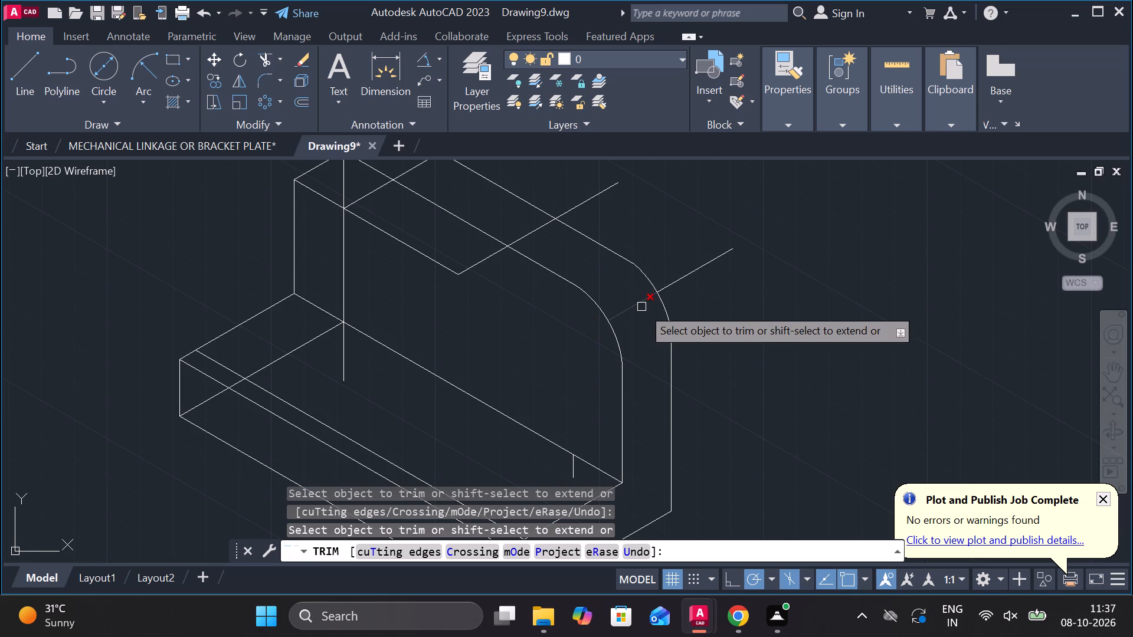
{"action": "left_click", "coordinate": [641, 307]}
{"action": "left_click", "coordinate": [685, 270]}
{"action": "scroll", "coordinate": [698, 271], "scroll_direction": "down", "scroll_amount": 1}
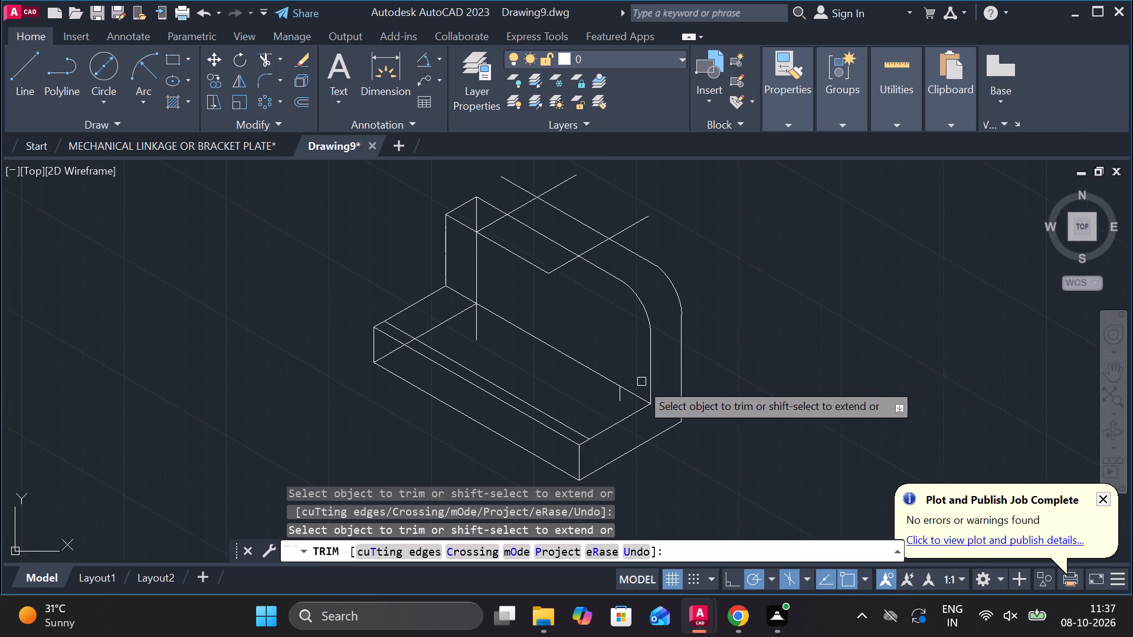
{"action": "left_click", "coordinate": [621, 401]}
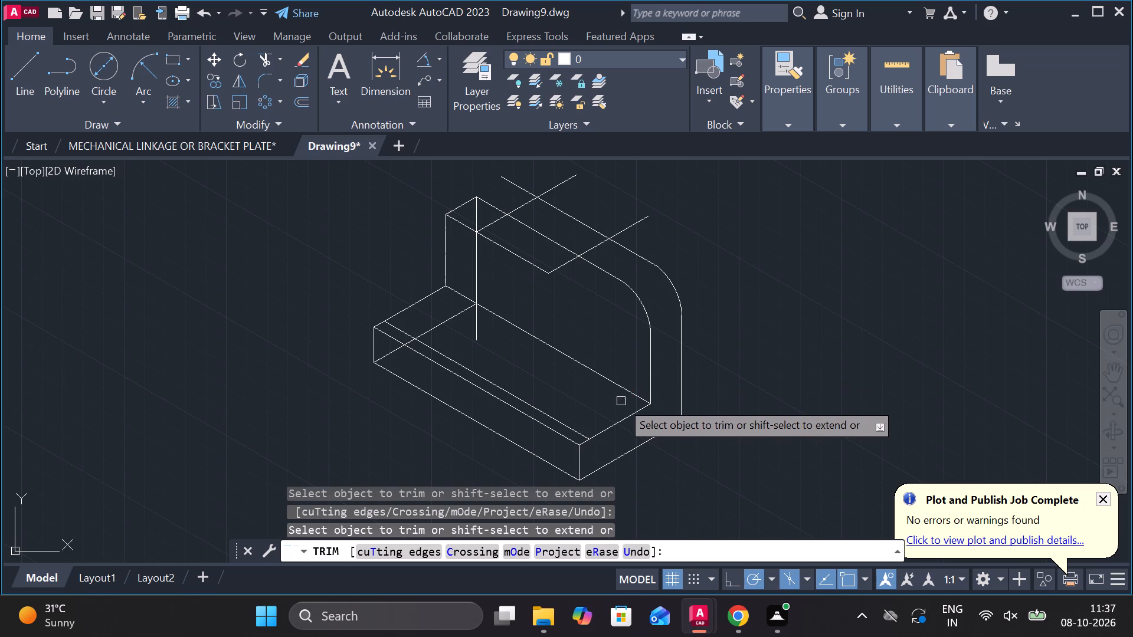
Trim the overruns where the far-end cross line meets the 150° line, the remaining front top edge, and the vertical's tail below the foot.
{"action": "scroll", "coordinate": [715, 328], "scroll_direction": "up", "scroll_amount": 2}
{"action": "middle_click_drag", "start_coordinate": [722, 328], "coordinate": [775, 405]}
{"action": "scroll", "coordinate": [771, 403], "scroll_direction": "down", "scroll_amount": 2}
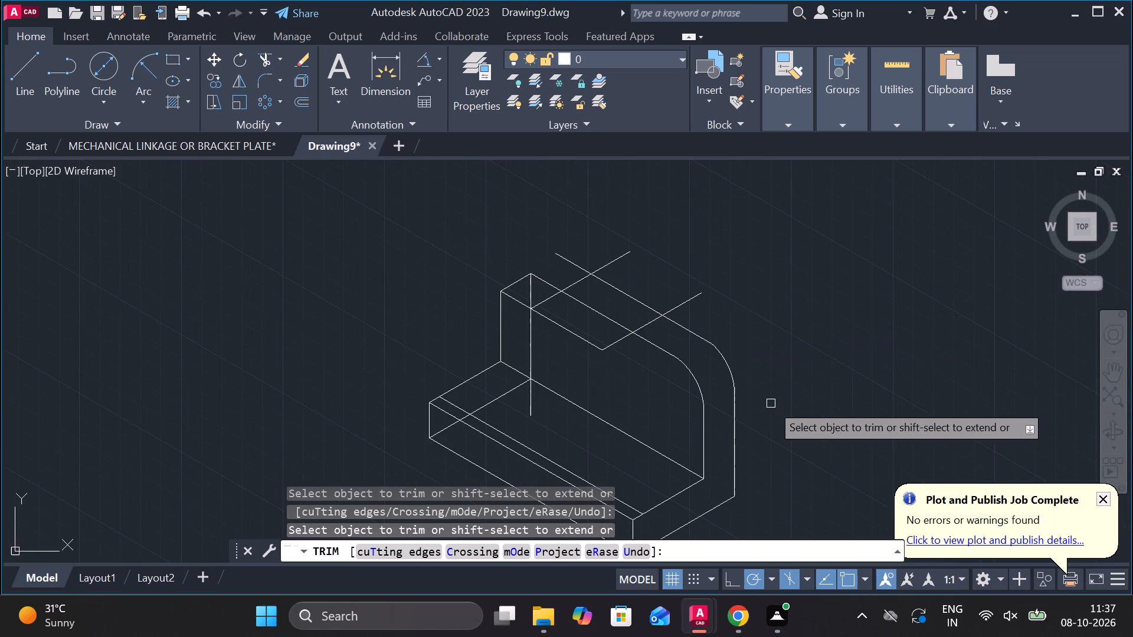
{"action": "left_click", "coordinate": [624, 253]}
{"action": "left_click", "coordinate": [571, 256]}
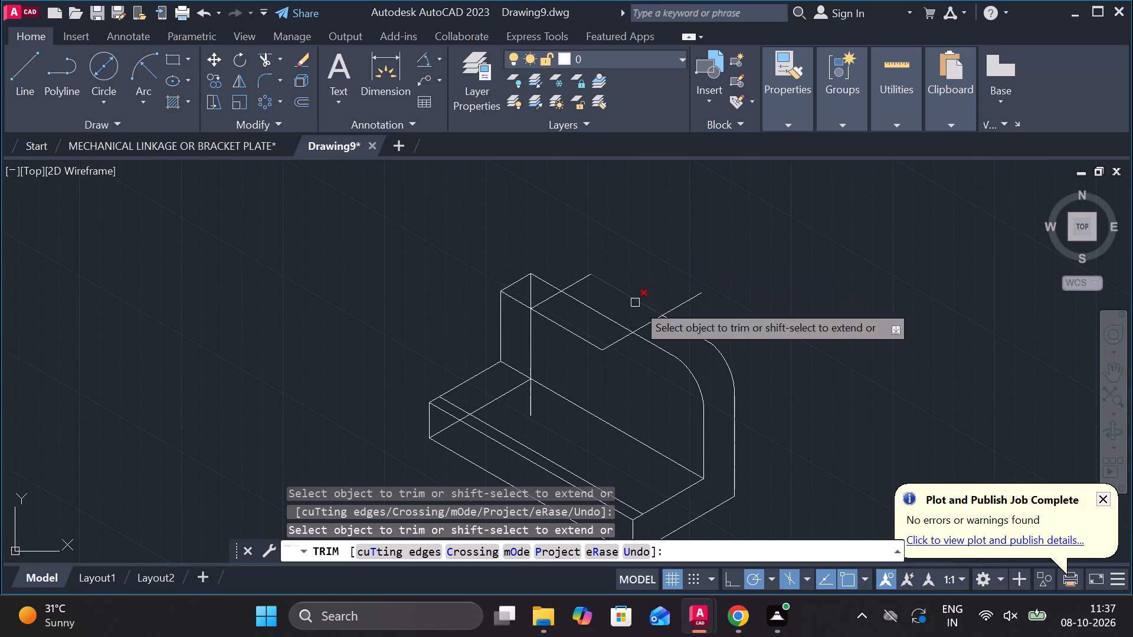
{"action": "left_click", "coordinate": [564, 326]}
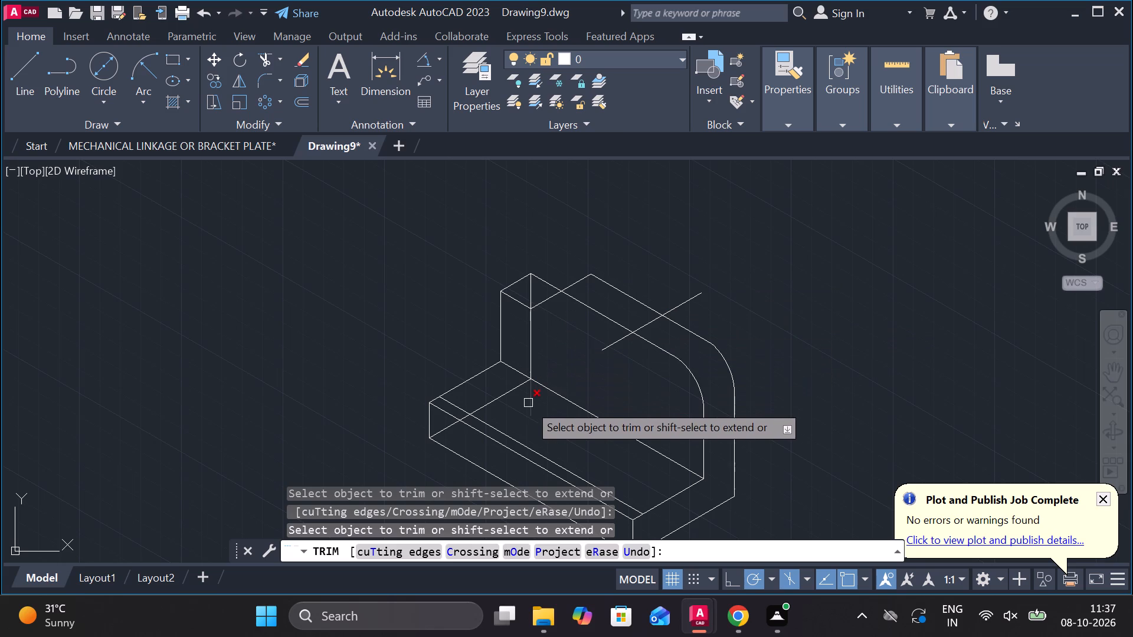
{"action": "left_click", "coordinate": [527, 407]}
{"action": "left_click", "coordinate": [528, 353]}
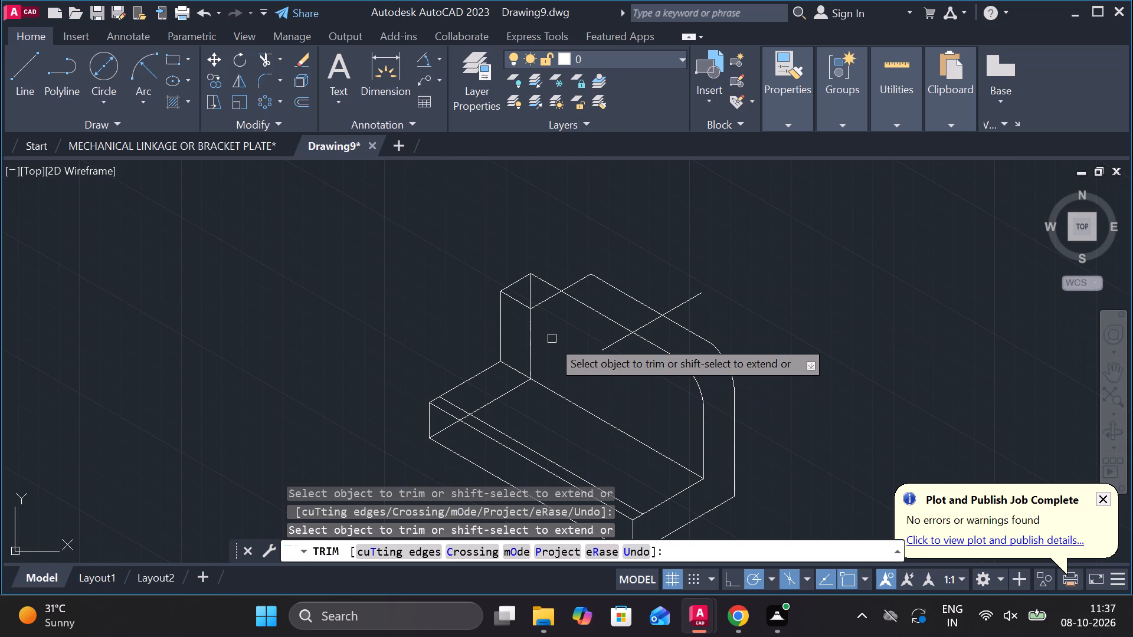
{"action": "scroll", "coordinate": [646, 294], "scroll_direction": "up", "scroll_amount": 1}
{"action": "middle_click_drag", "start_coordinate": [708, 290], "coordinate": [727, 290]}
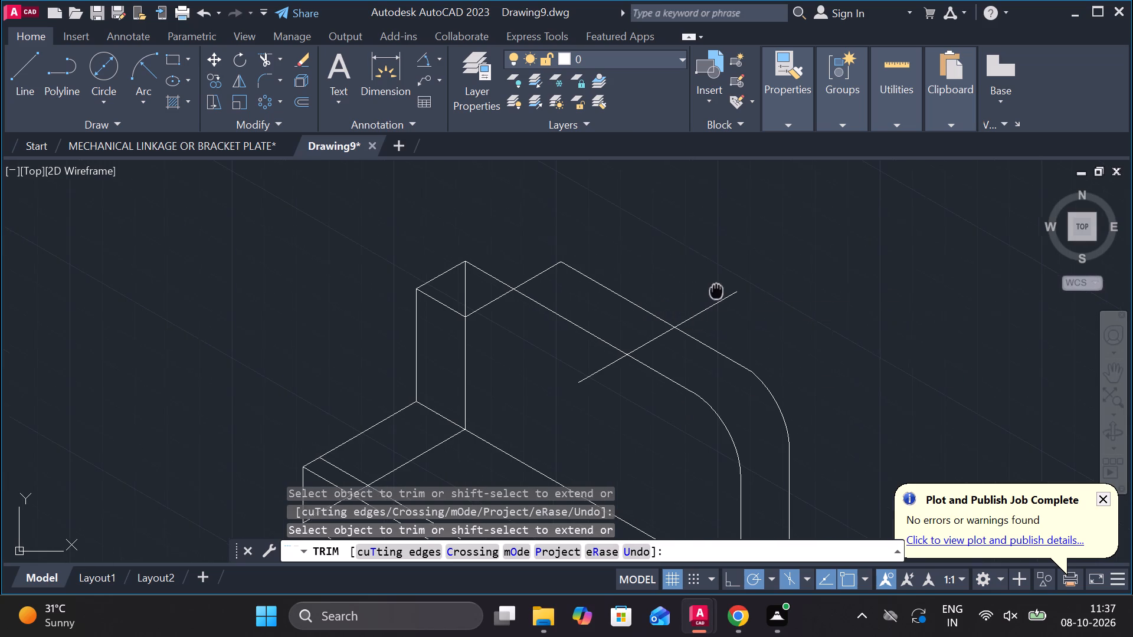
{"action": "middle_click_drag", "start_coordinate": [727, 290], "coordinate": [778, 277]}
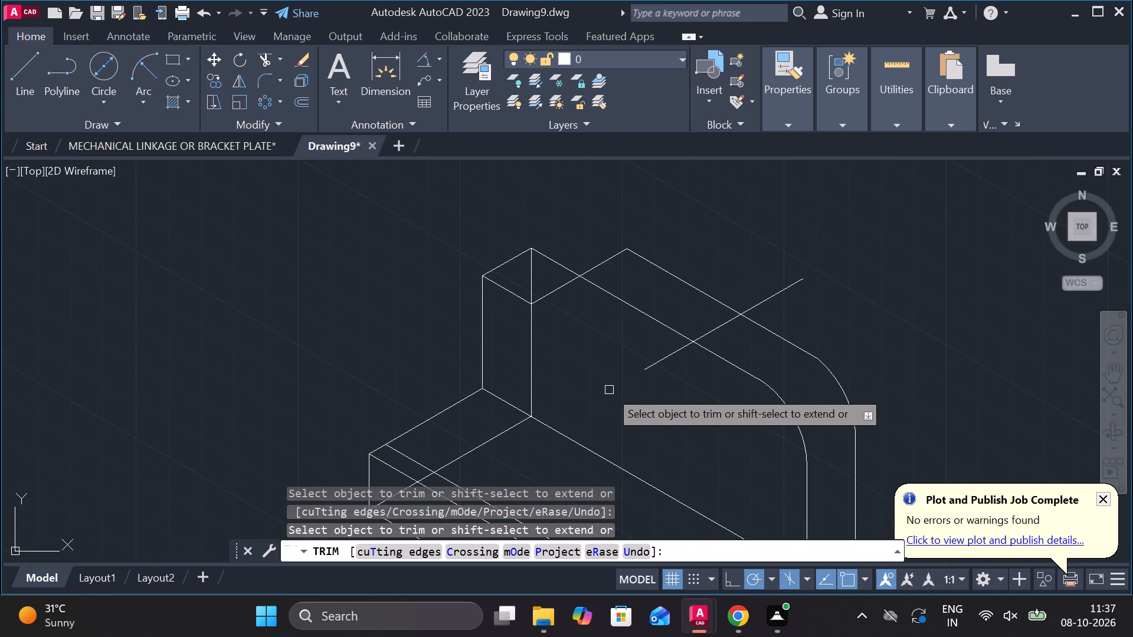
{"action": "key", "text": "Escape"}
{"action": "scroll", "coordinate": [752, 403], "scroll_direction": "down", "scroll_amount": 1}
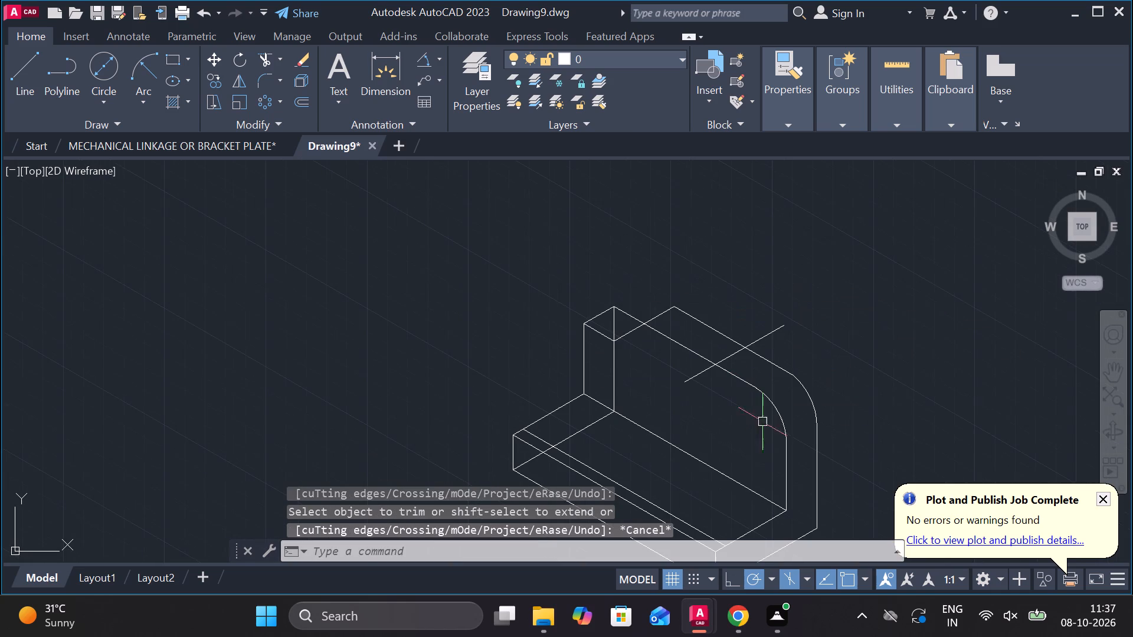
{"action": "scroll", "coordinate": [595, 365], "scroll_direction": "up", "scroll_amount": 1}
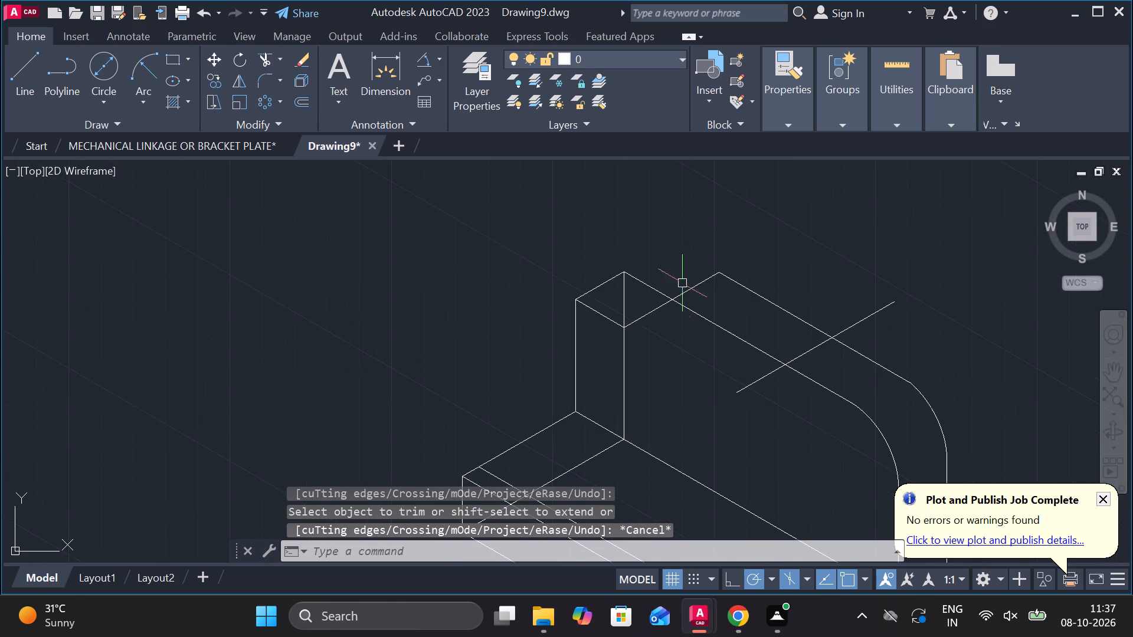
Undo the recent trims, arc copy and 150° line, going back to the full ellipse at the upright's near end.
{"action": "middle_click_drag", "start_coordinate": [810, 454], "coordinate": [698, 397]}
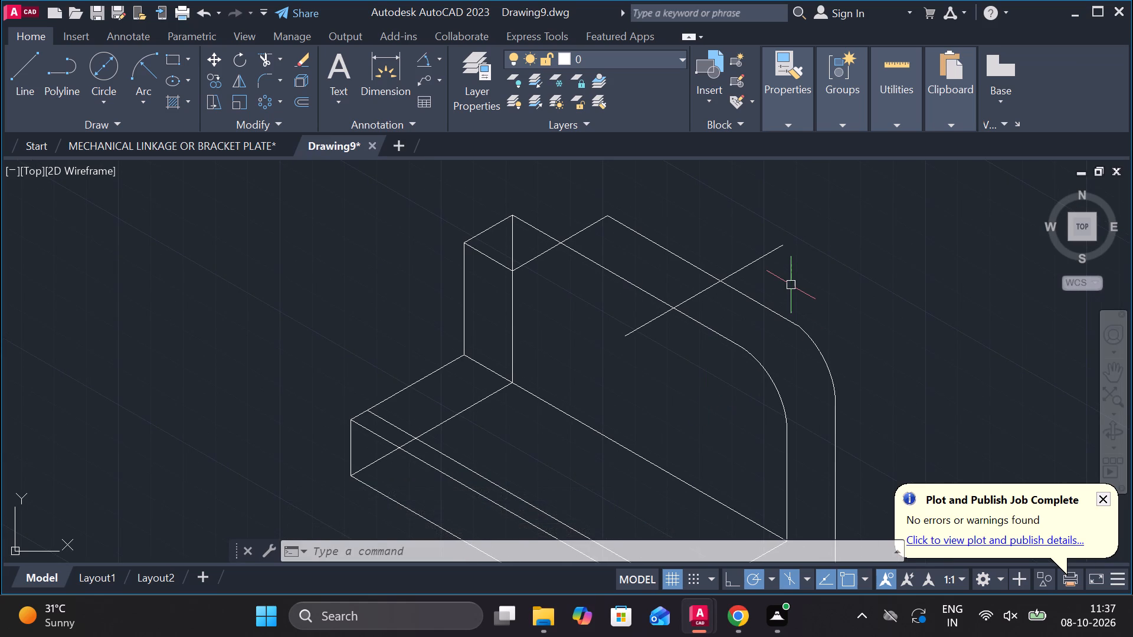
{"action": "key", "text": "ctrl+z"}
{"action": "key", "text": "ctrl+z"}
{"action": "key", "text": "ctrl+z"}
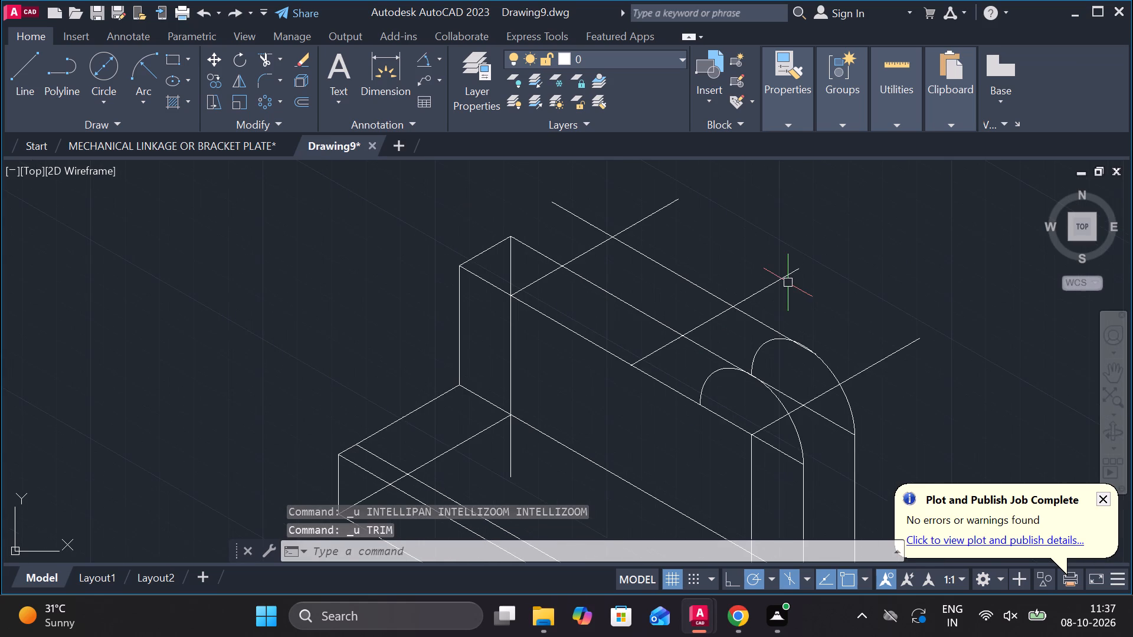
{"action": "key", "text": "ctrl+z"}
{"action": "key", "text": "ctrl+z"}
{"action": "key", "text": "ctrl+z"}
{"action": "key", "text": "ctrl+z"}
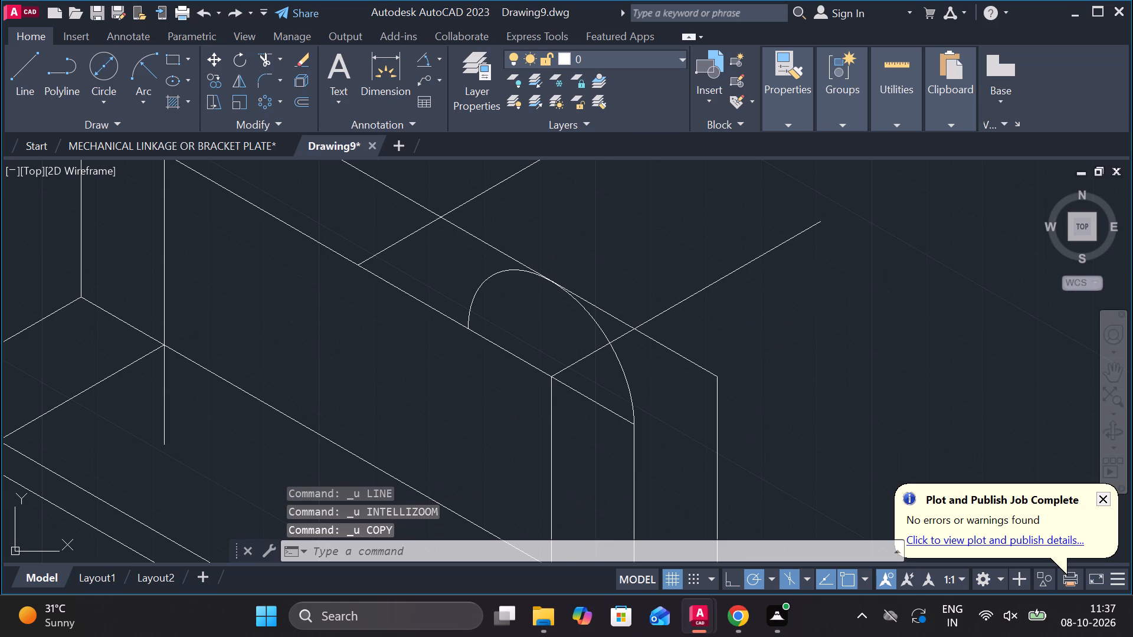
{"action": "key", "text": "ctrl+z"}
{"action": "key", "text": "ctrl+z"}
{"action": "key", "text": "ctrl+z"}
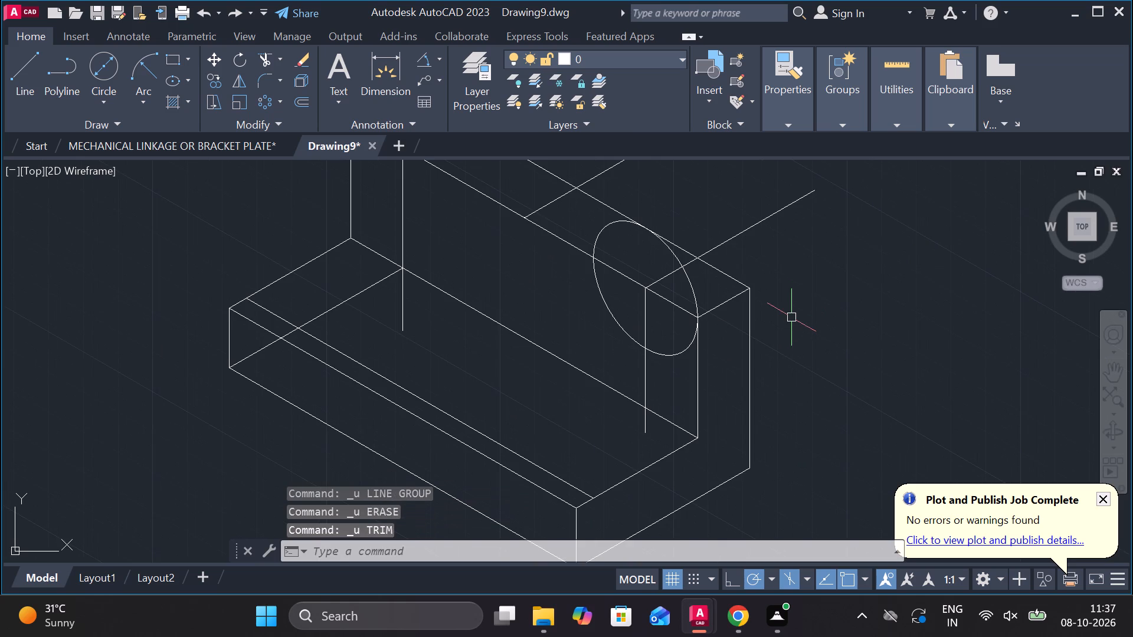
Copy the ellipse from its centre to three points: 70 at 150°, 15 at 30°, and the far-end cross line's intersection with the back top edge.
{"action": "middle_click_drag", "start_coordinate": [636, 311], "coordinate": [649, 311]}
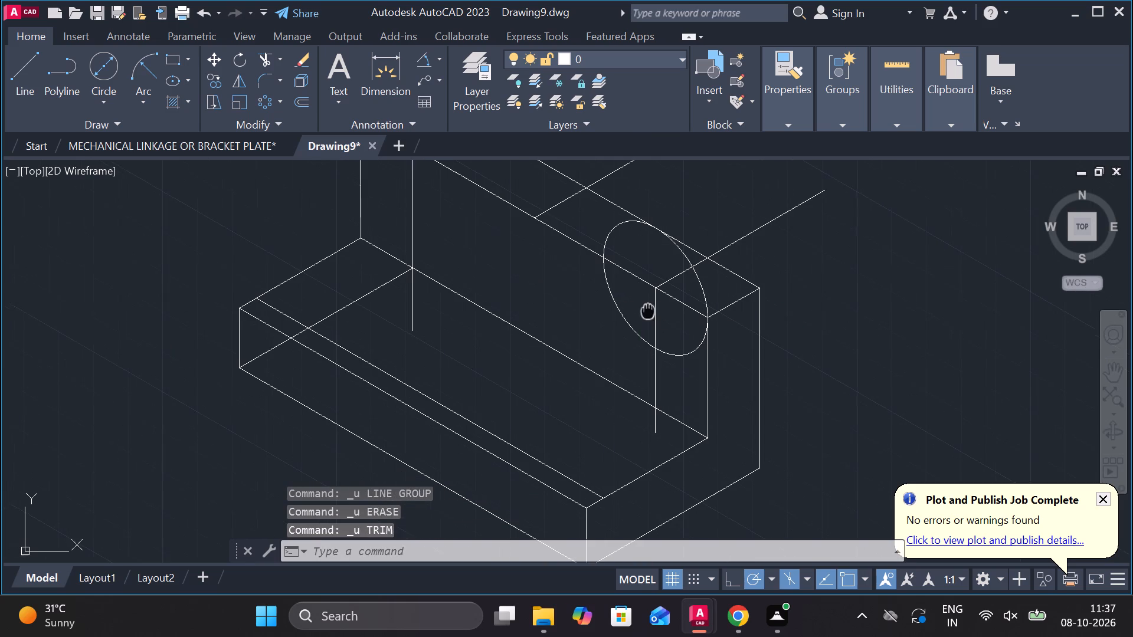
{"action": "middle_click_drag", "start_coordinate": [649, 311], "coordinate": [709, 395]}
{"action": "left_click", "coordinate": [698, 307]}
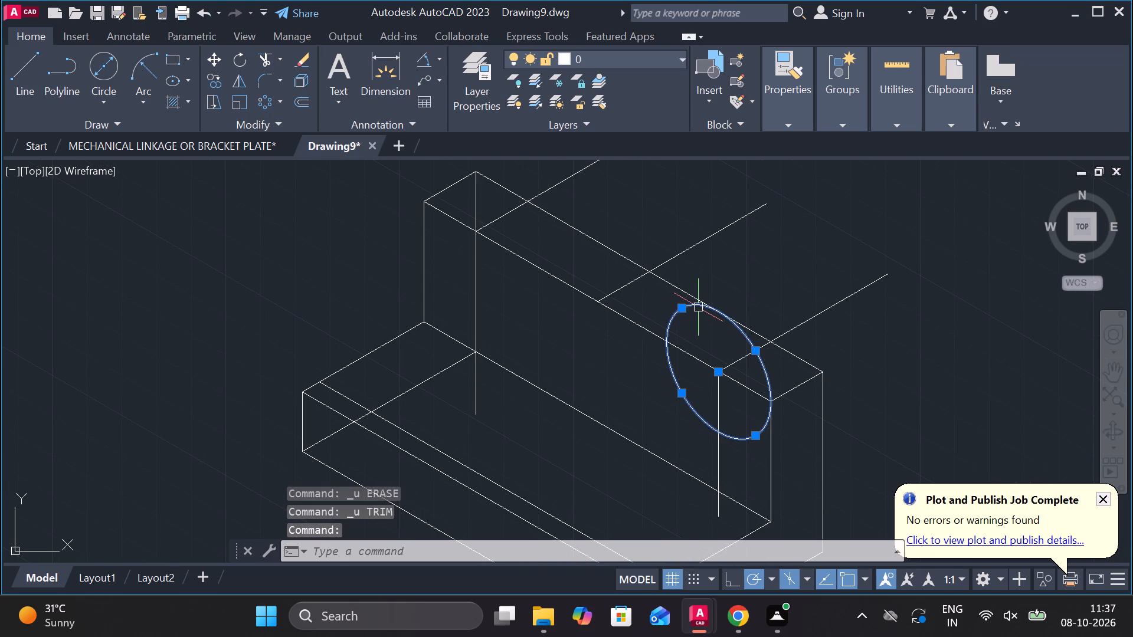
{"action": "type", "text": "CO"}
{"action": "key", "text": "Return"}
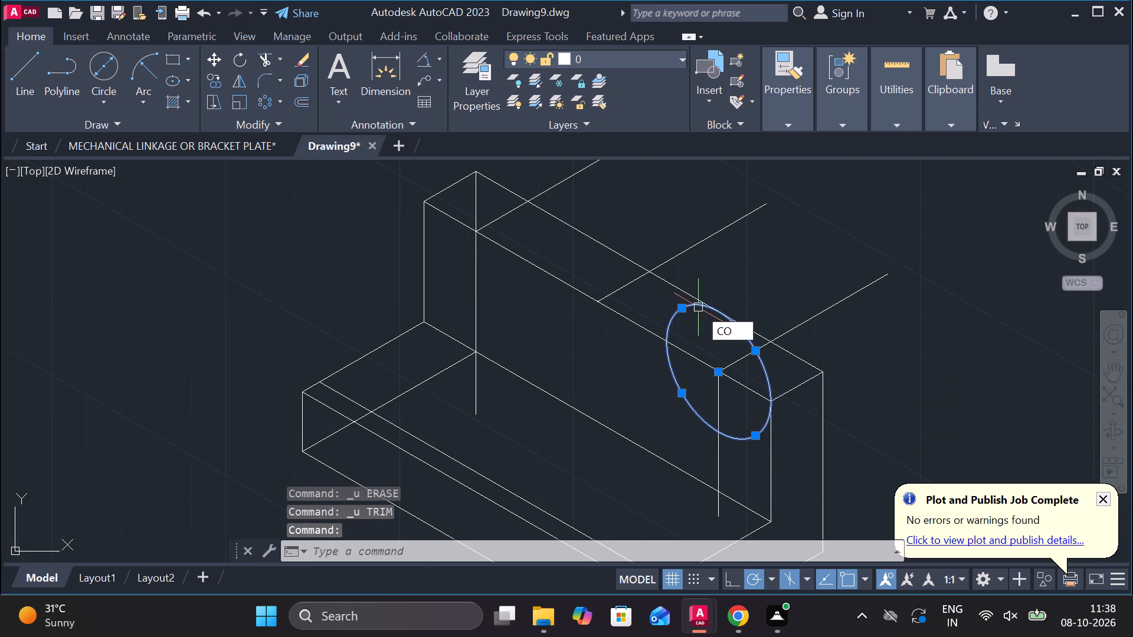
{"action": "left_click", "coordinate": [719, 372]}
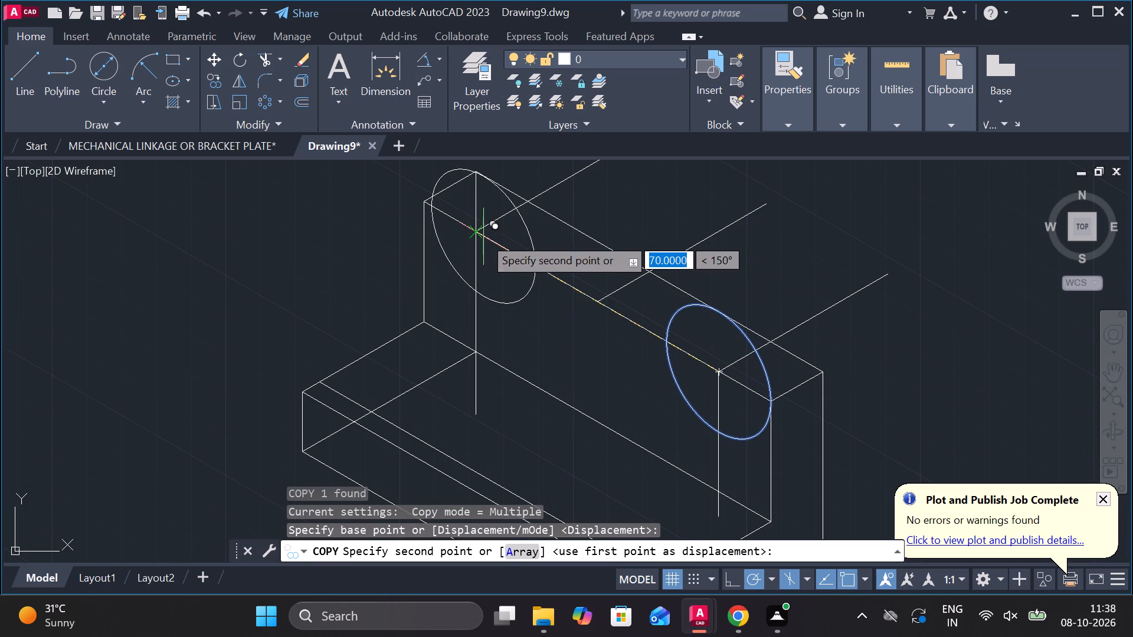
{"action": "left_click", "coordinate": [473, 237]}
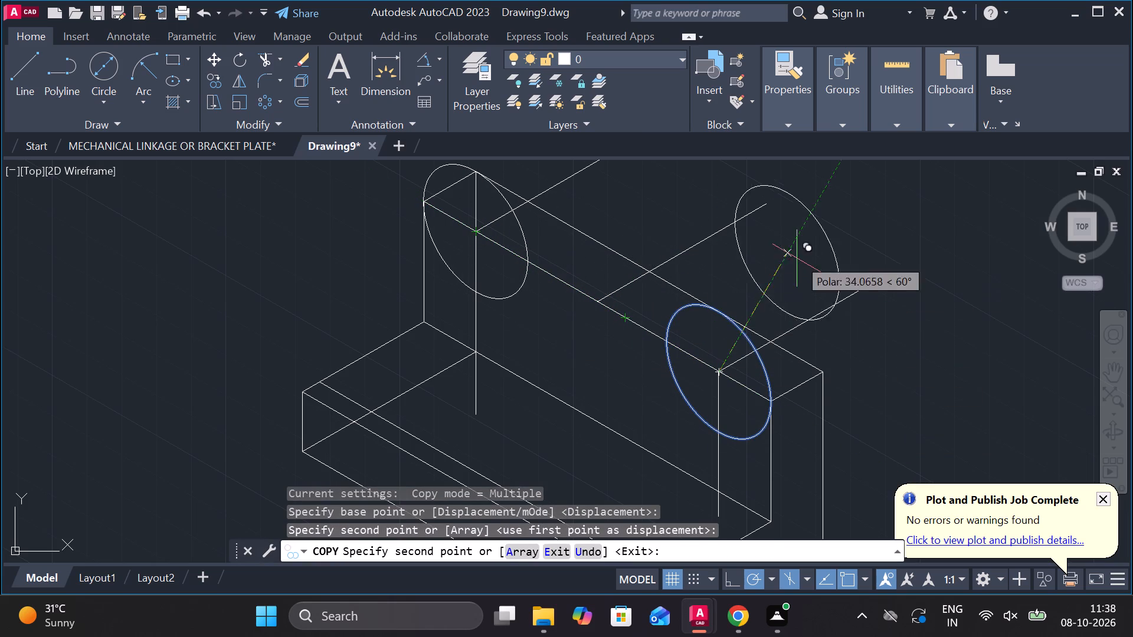
{"action": "left_click", "coordinate": [776, 348]}
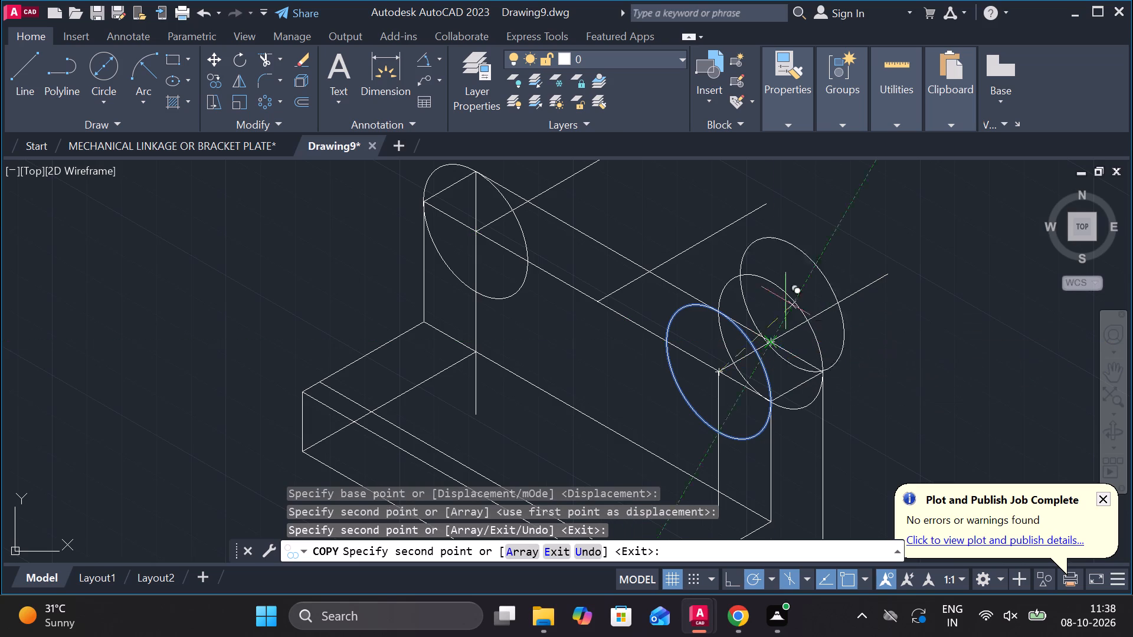
{"action": "middle_click_drag", "start_coordinate": [702, 258], "coordinate": [741, 393]}
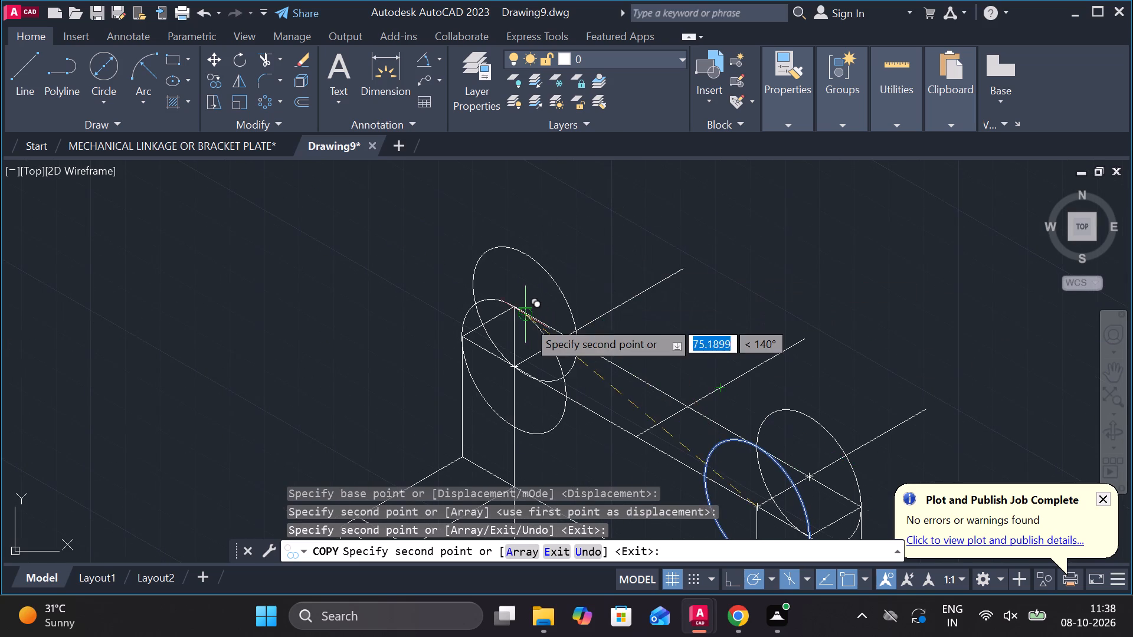
{"action": "scroll", "coordinate": [527, 320], "scroll_direction": "up", "scroll_amount": 1}
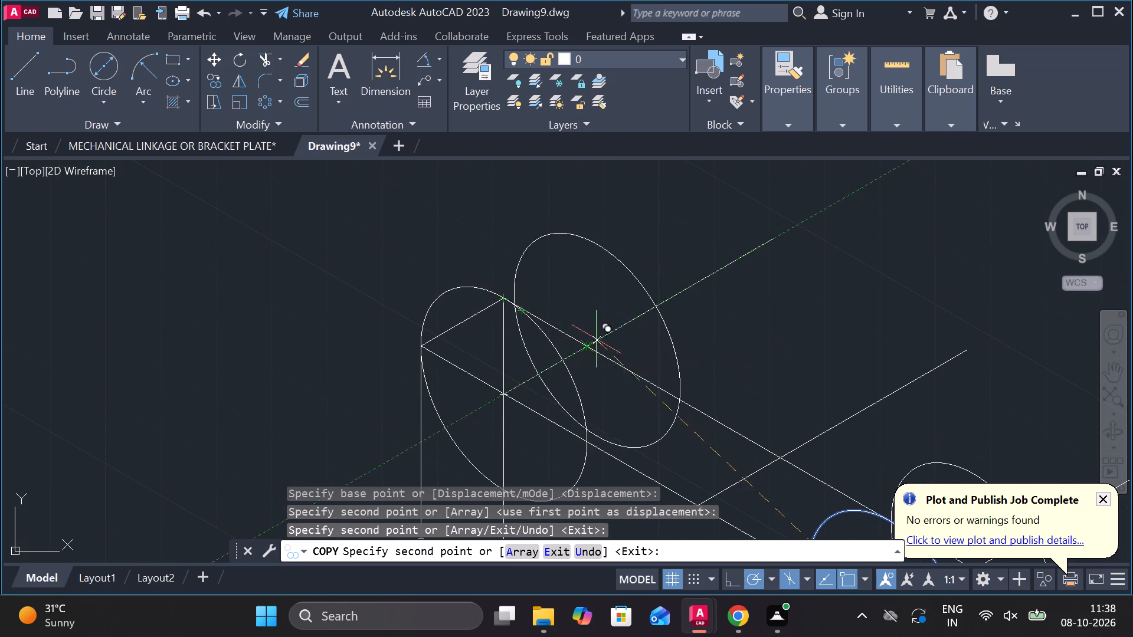
{"action": "left_click", "coordinate": [588, 346]}
{"action": "scroll", "coordinate": [695, 313], "scroll_direction": "down", "scroll_amount": 2}
{"action": "middle_click_drag", "start_coordinate": [738, 306], "coordinate": [669, 245]}
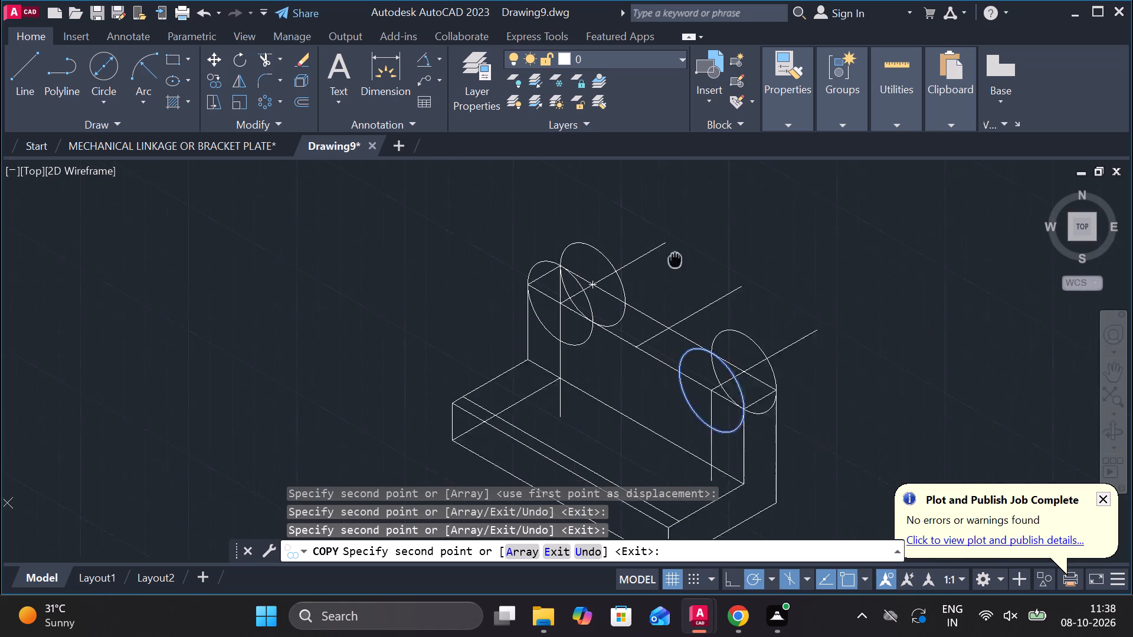
{"action": "middle_click_drag", "start_coordinate": [669, 245], "coordinate": [669, 244]}
{"action": "key", "text": "Escape"}
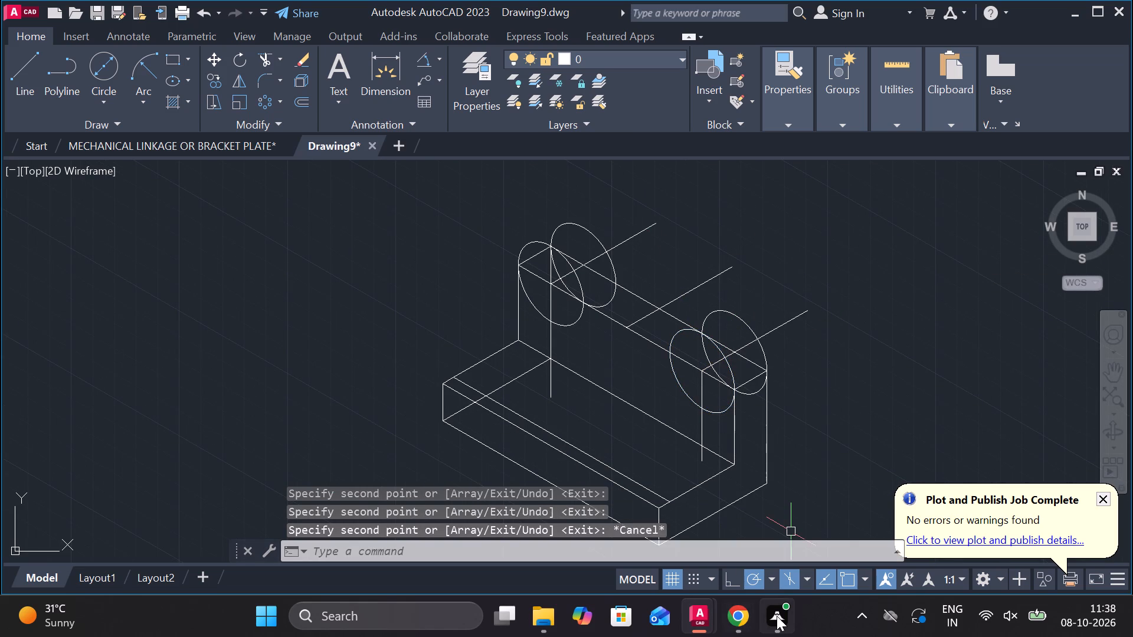
{"action": "key", "text": "Escape"}
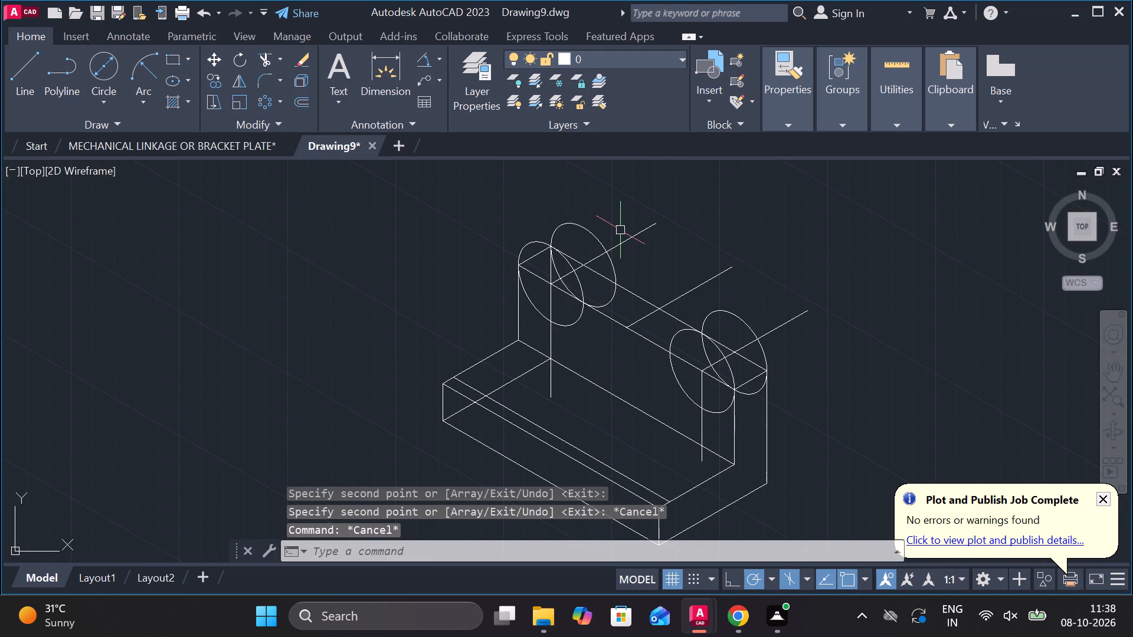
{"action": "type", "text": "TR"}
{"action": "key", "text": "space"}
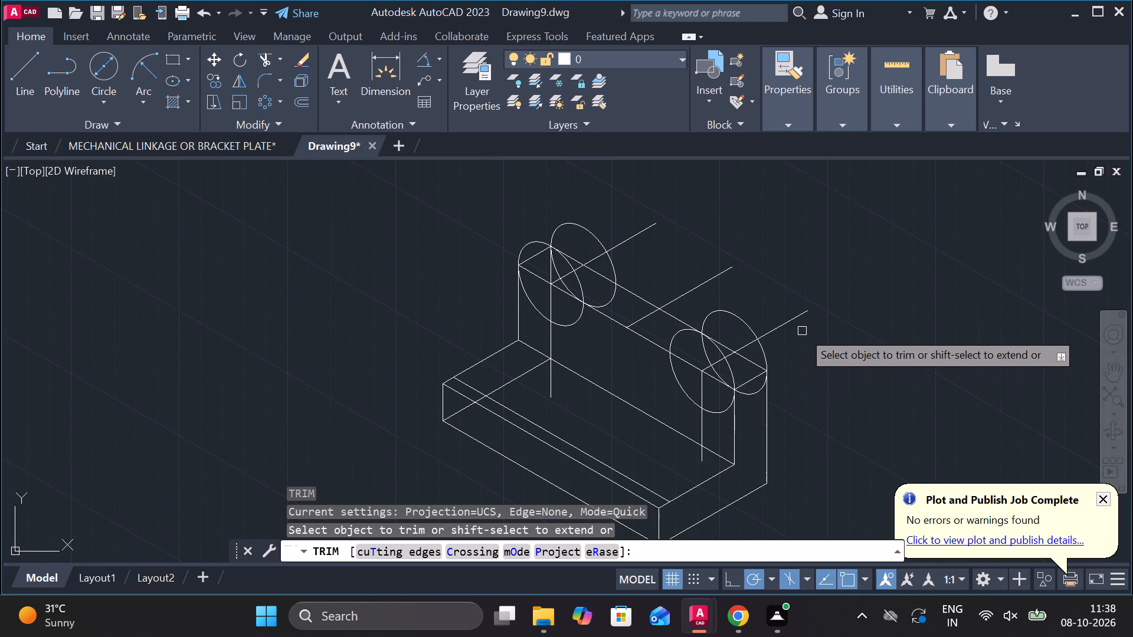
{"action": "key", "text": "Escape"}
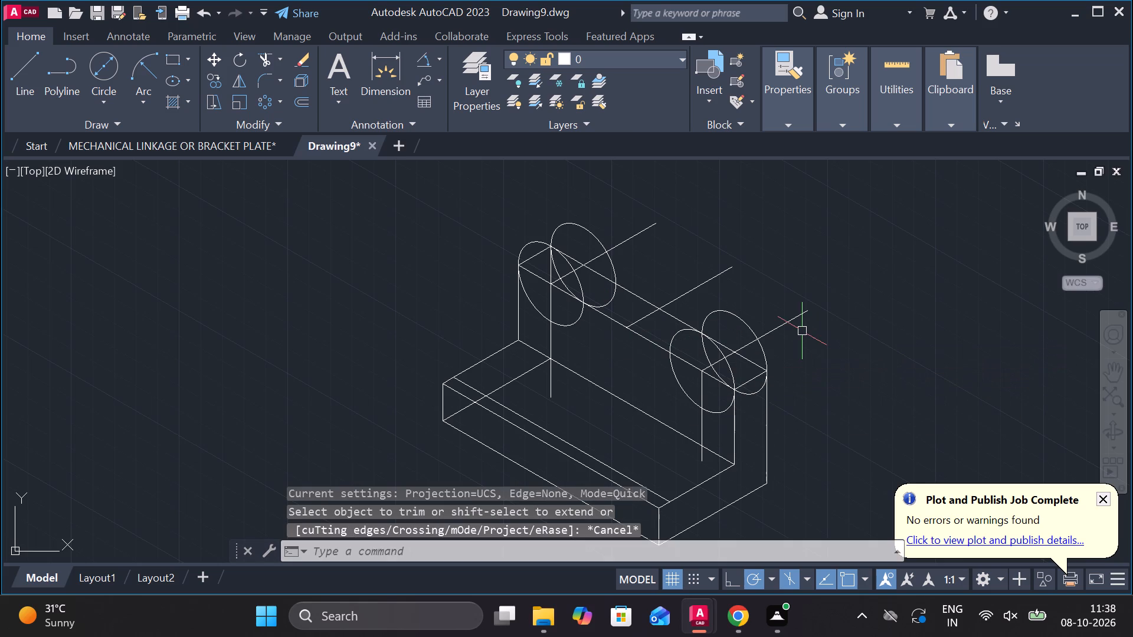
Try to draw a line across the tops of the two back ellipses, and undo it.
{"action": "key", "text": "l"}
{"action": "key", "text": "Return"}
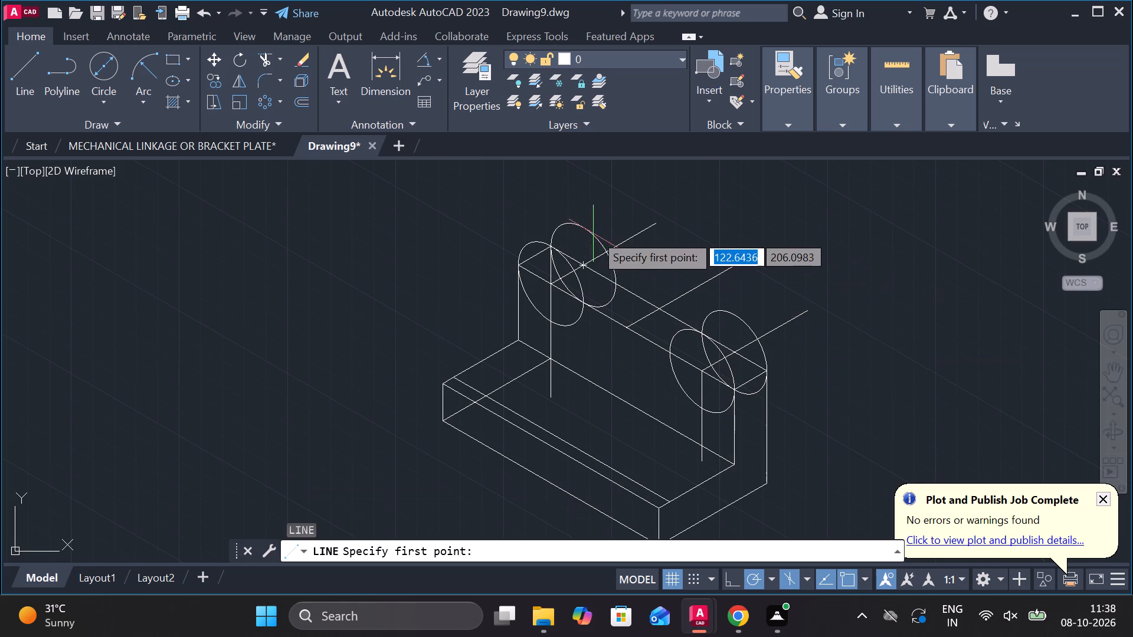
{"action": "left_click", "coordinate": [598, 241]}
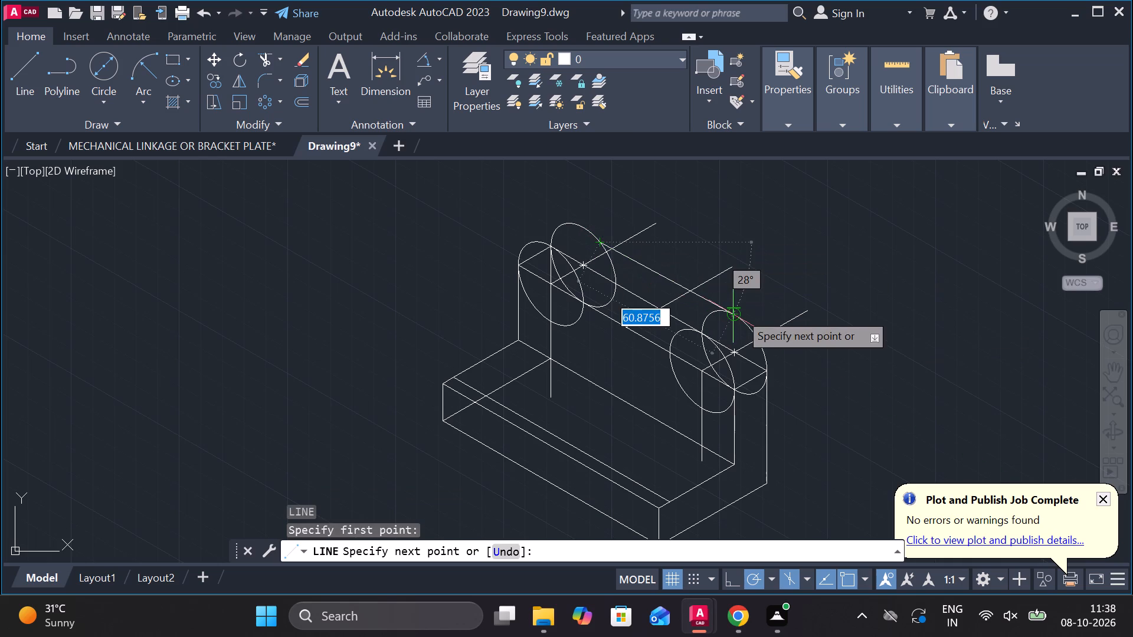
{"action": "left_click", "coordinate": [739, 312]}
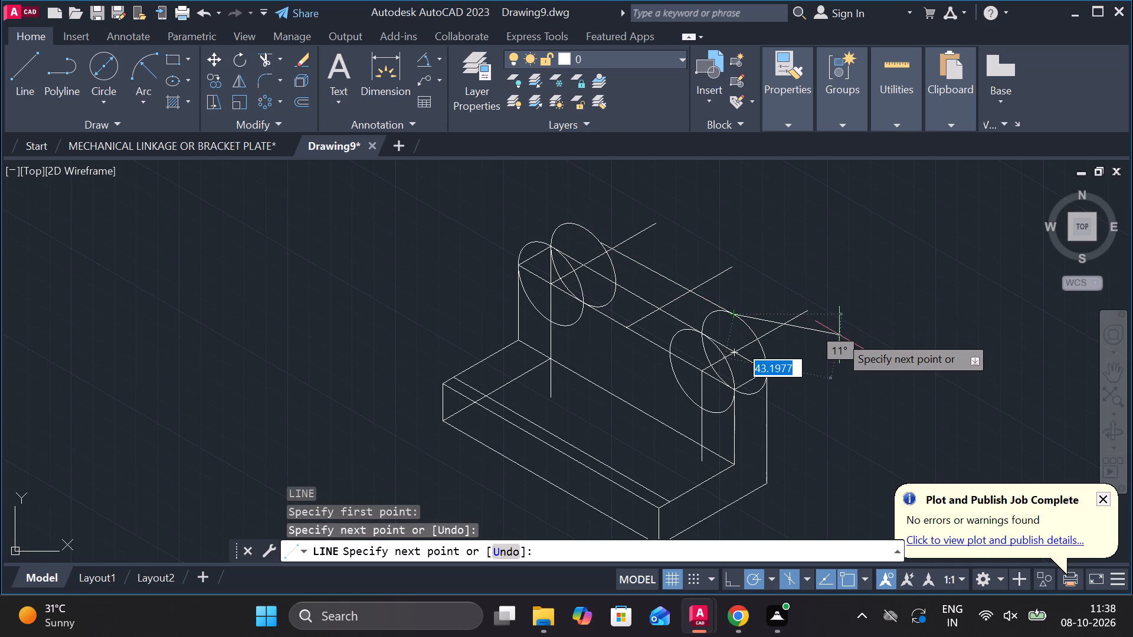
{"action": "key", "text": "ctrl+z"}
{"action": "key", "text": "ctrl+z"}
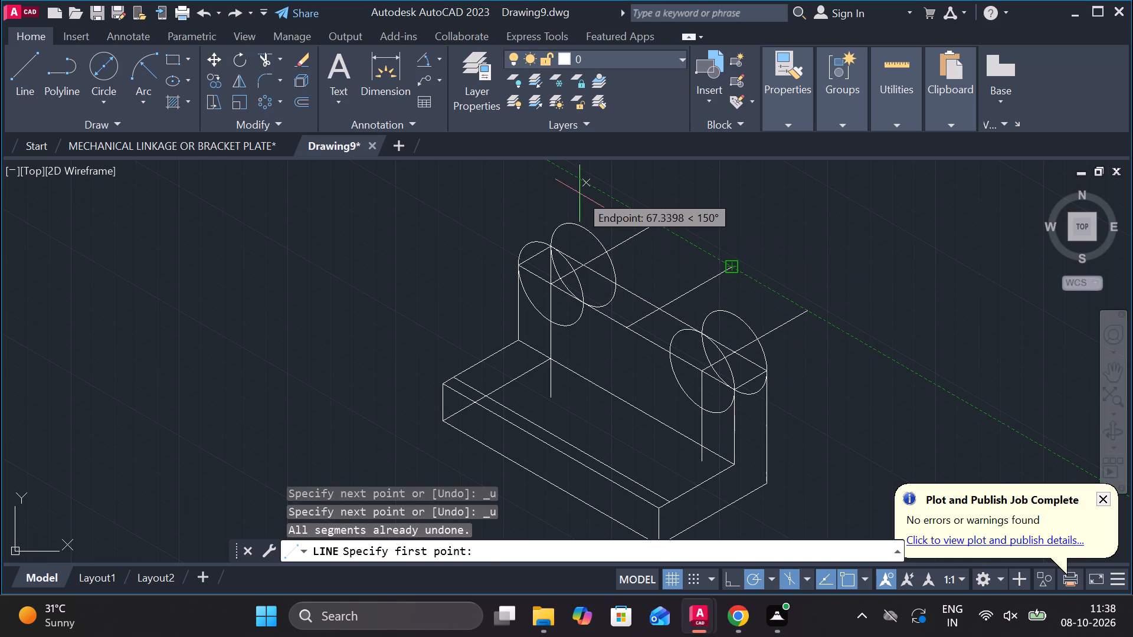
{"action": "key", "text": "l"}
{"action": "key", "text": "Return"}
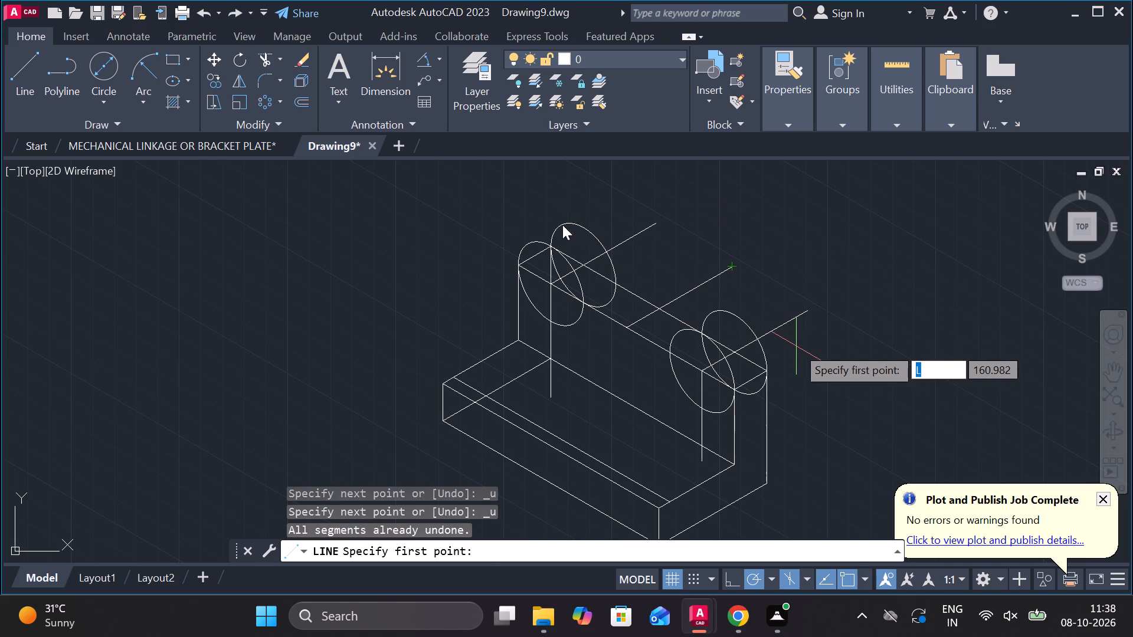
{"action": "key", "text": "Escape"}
Try to draw a tangent line from the top of the far-end back ellipse past the near-end back ellipse.
{"action": "key", "text": "l"}
{"action": "key", "text": "Return"}
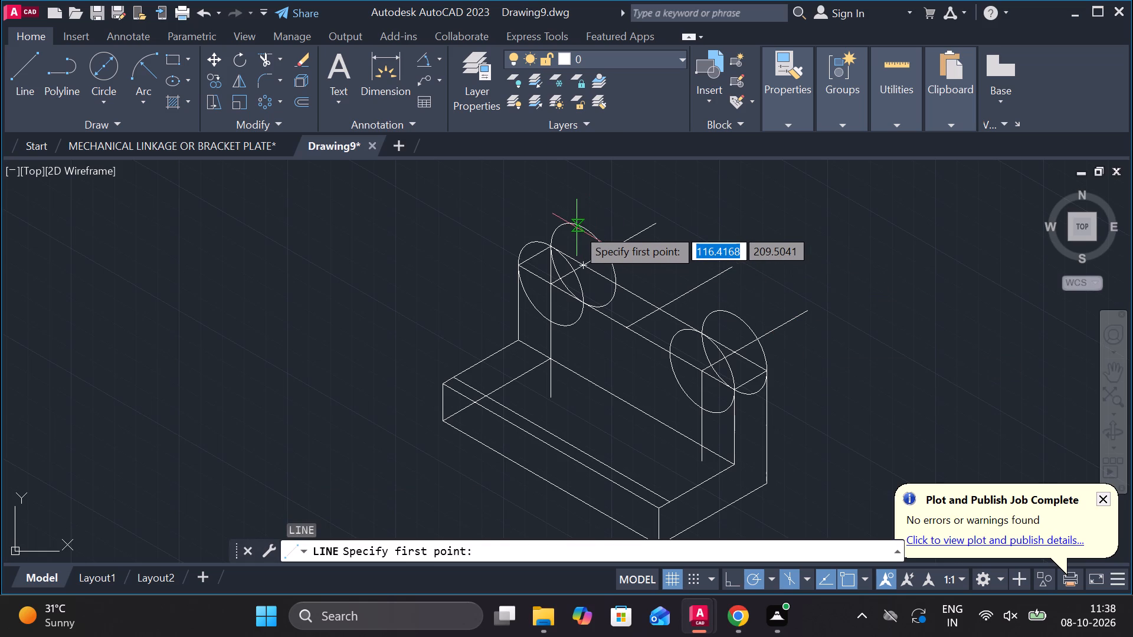
{"action": "scroll", "coordinate": [606, 231], "scroll_direction": "up", "scroll_amount": 2}
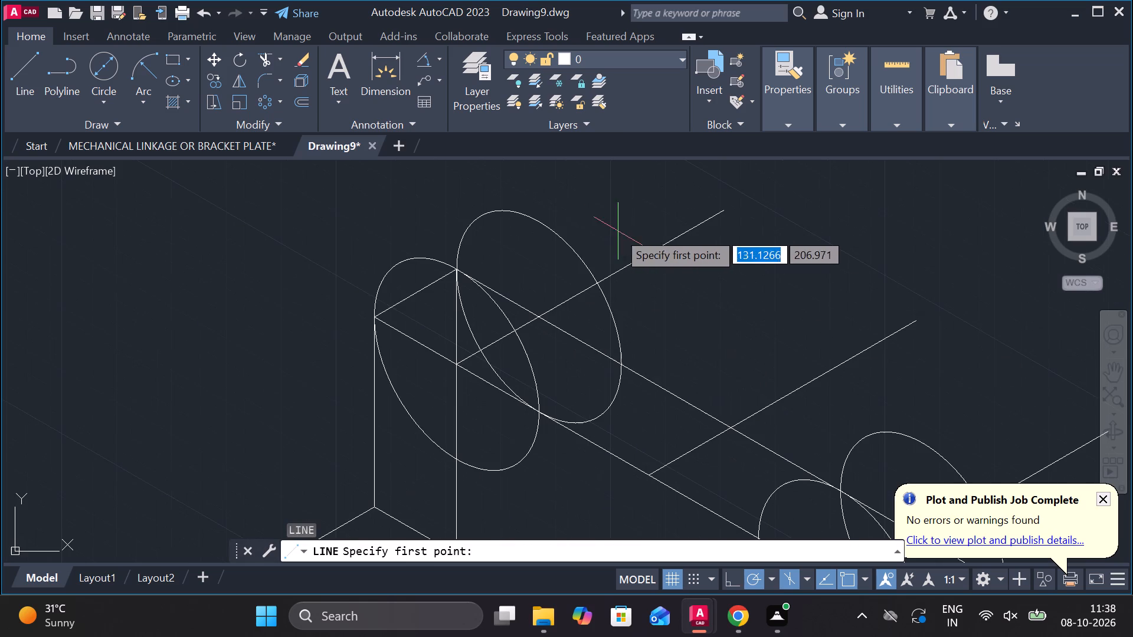
{"action": "left_click", "coordinate": [547, 229]}
{"action": "scroll", "coordinate": [933, 402], "scroll_direction": "down", "scroll_amount": 1}
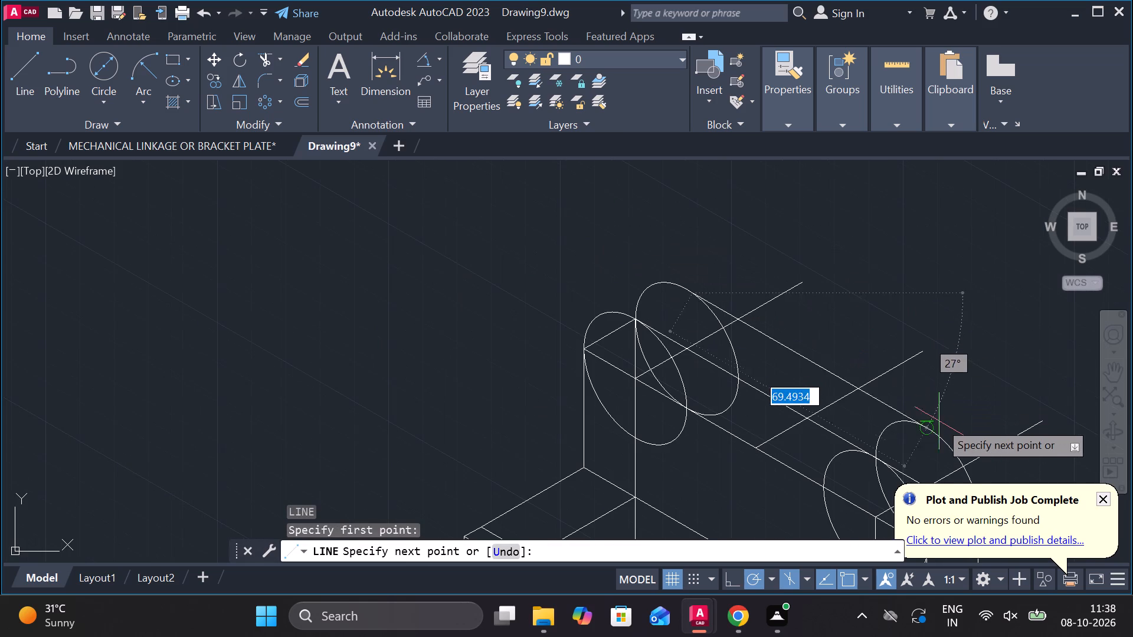
{"action": "middle_click_drag", "start_coordinate": [937, 431], "coordinate": [838, 350]}
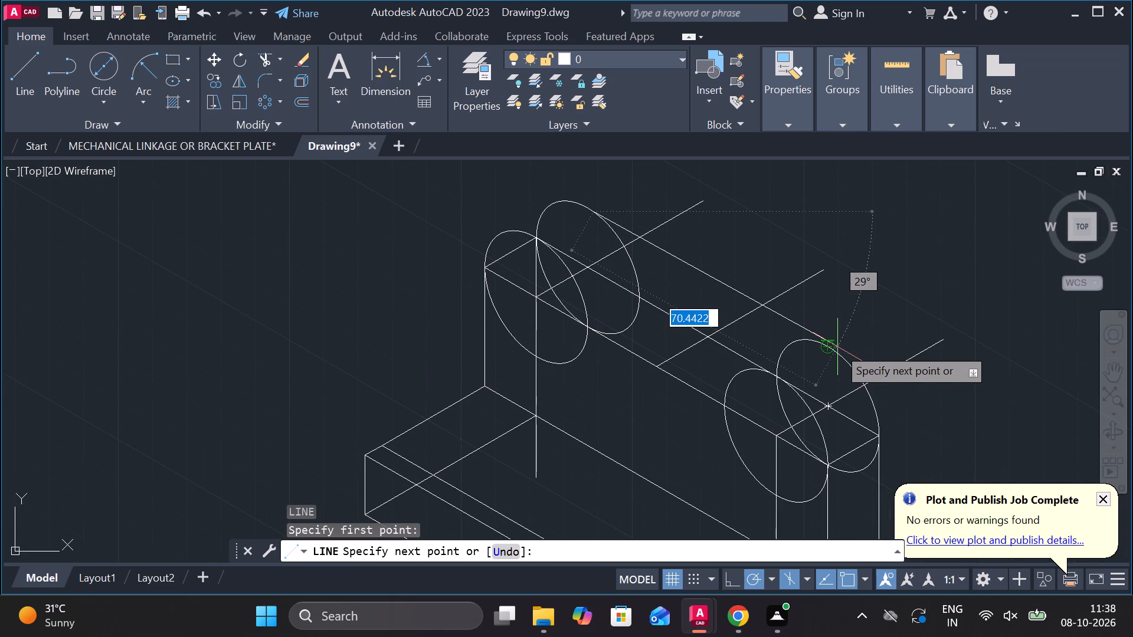
{"action": "left_click", "coordinate": [905, 391]}
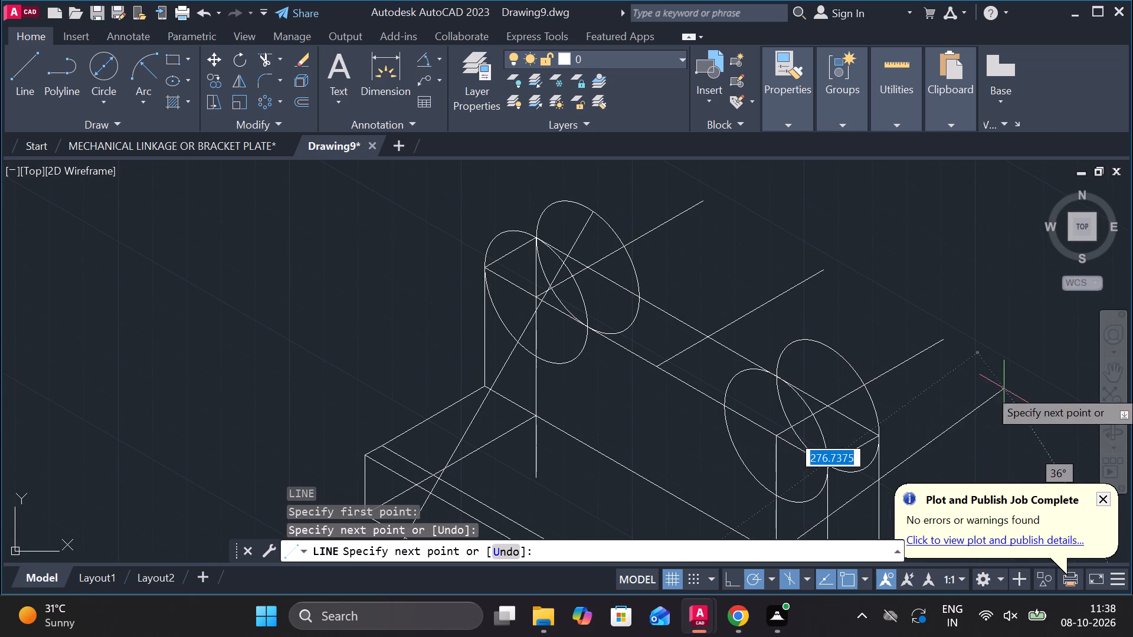
{"action": "key", "text": "Escape"}
Draw a line joining the top of the far-end back ellipse to the top of the near-end back ellipse.
{"action": "key", "text": "l"}
{"action": "key", "text": "Return"}
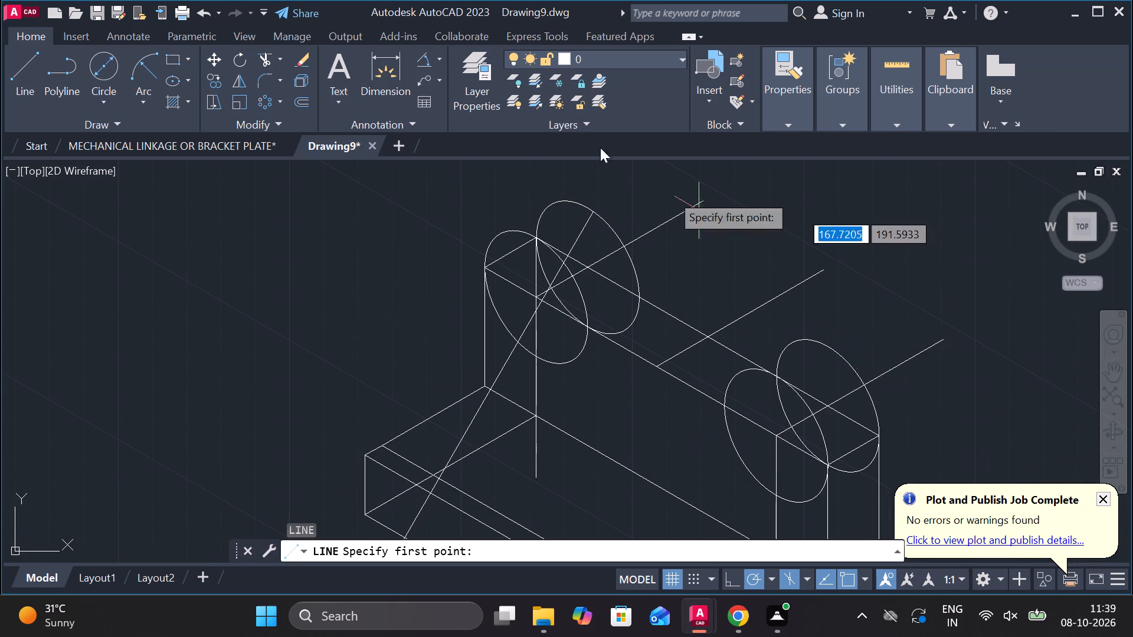
{"action": "left_click", "coordinate": [597, 209]}
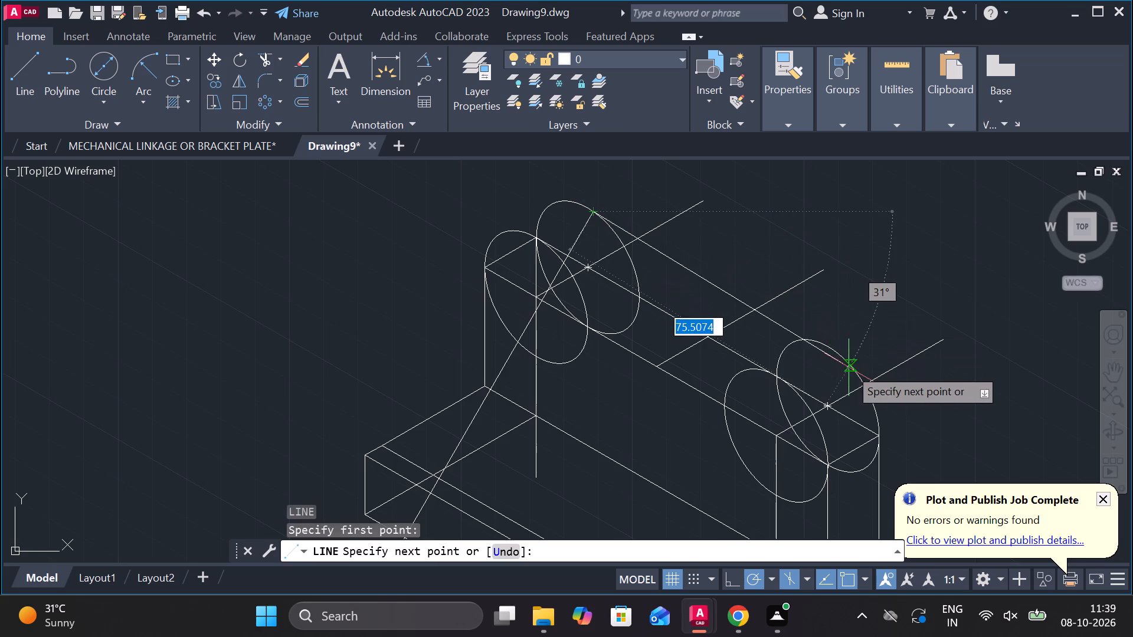
{"action": "left_click", "coordinate": [836, 348]}
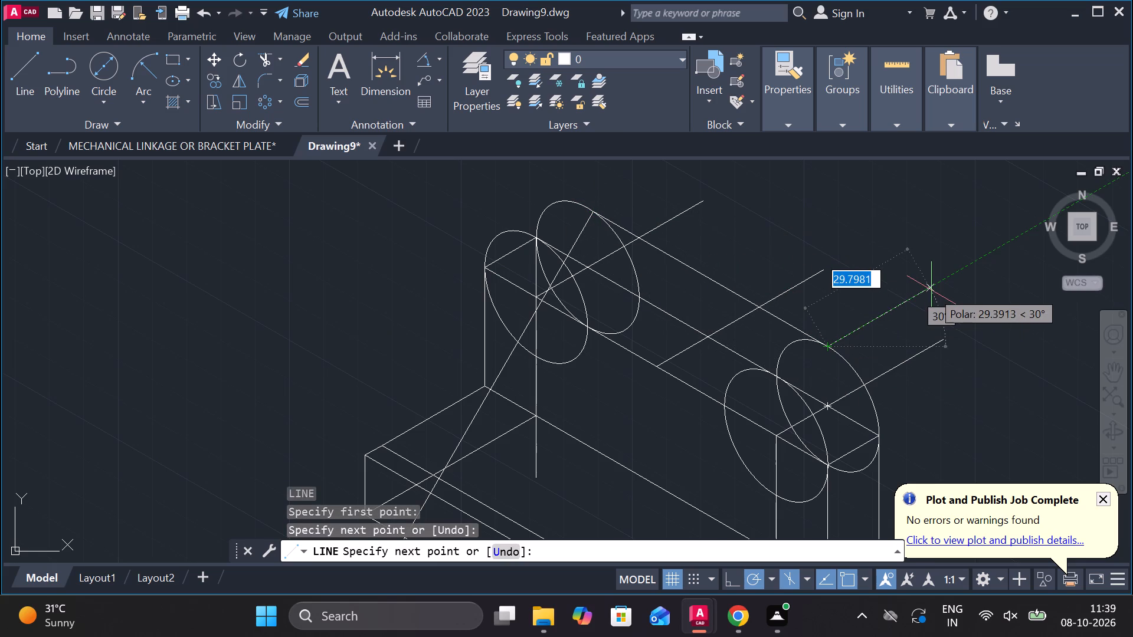
{"action": "key", "text": "Escape"}
Trim the far-end back ellipse down to the rounded outer corner arc, removing its inner and lower segments.
{"action": "scroll", "coordinate": [906, 291], "scroll_direction": "down", "scroll_amount": 1}
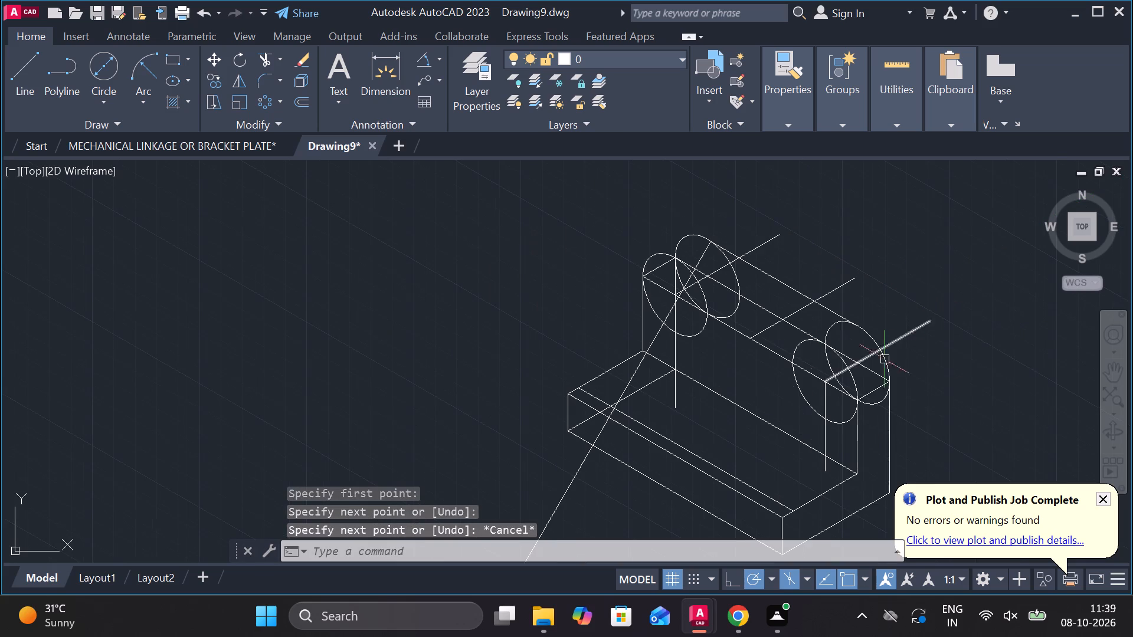
{"action": "scroll", "coordinate": [668, 359], "scroll_direction": "up", "scroll_amount": 1}
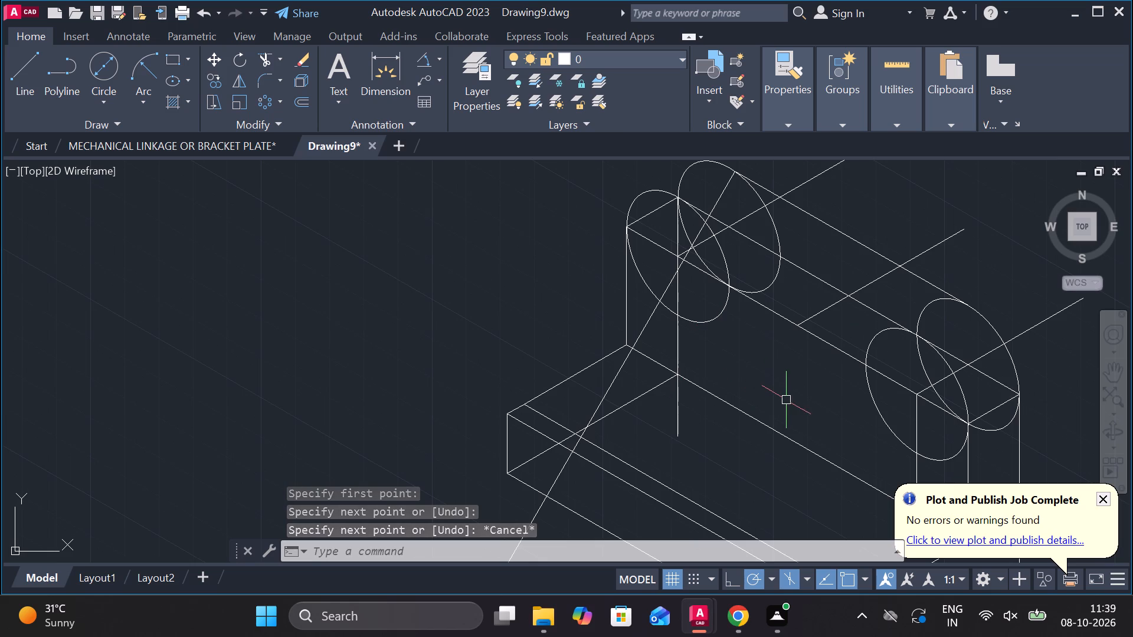
{"action": "type", "text": "TR"}
{"action": "key", "text": "space"}
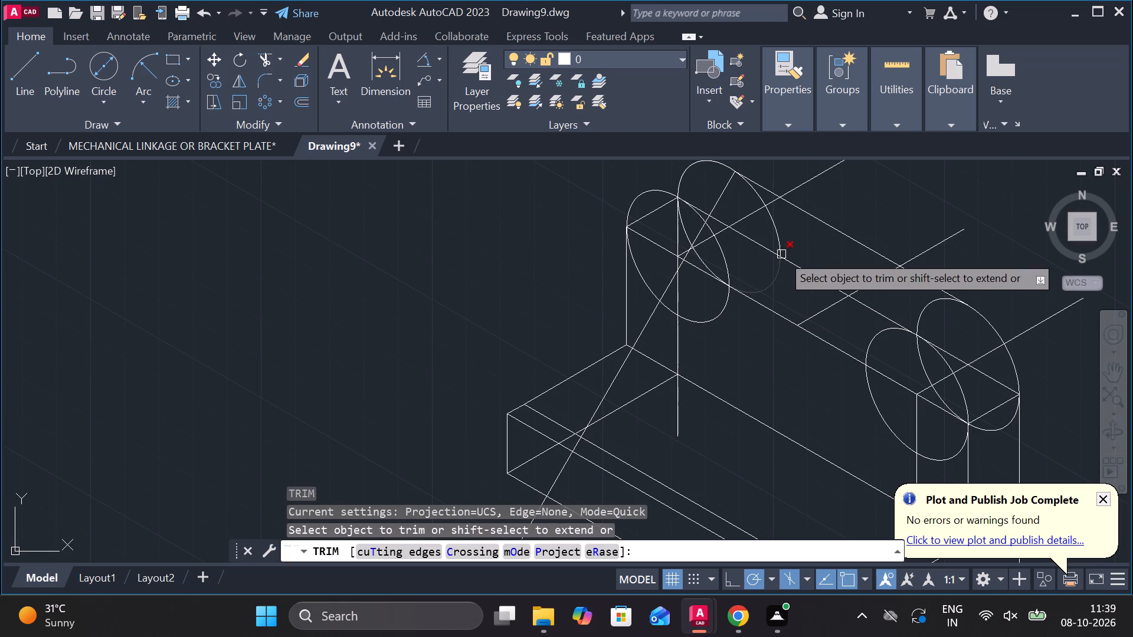
{"action": "left_click", "coordinate": [780, 235]}
{"action": "left_click", "coordinate": [753, 193]}
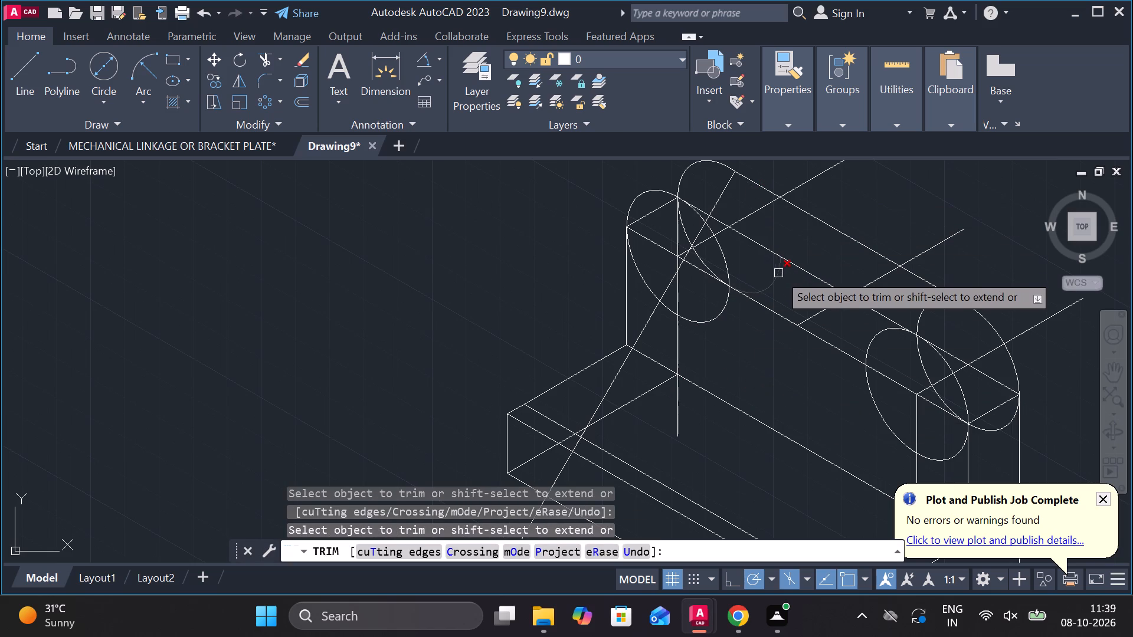
{"action": "left_click", "coordinate": [778, 273]}
{"action": "left_click", "coordinate": [704, 267]}
{"action": "scroll", "coordinate": [682, 230], "scroll_direction": "up", "scroll_amount": 2}
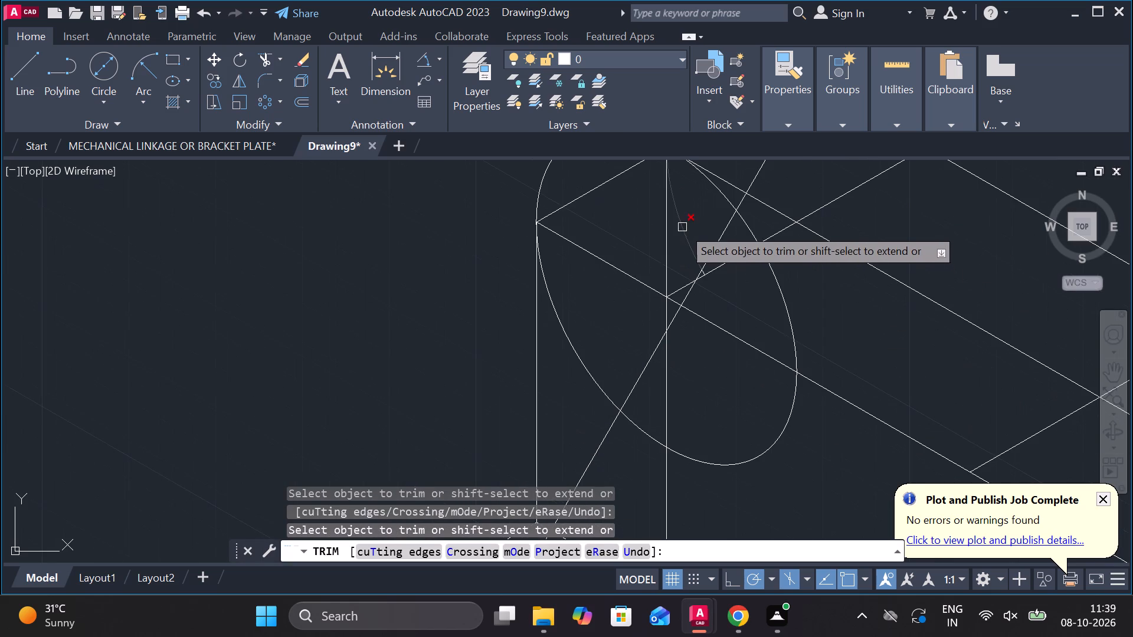
{"action": "left_click", "coordinate": [682, 226]}
{"action": "scroll", "coordinate": [708, 272], "scroll_direction": "up", "scroll_amount": 2}
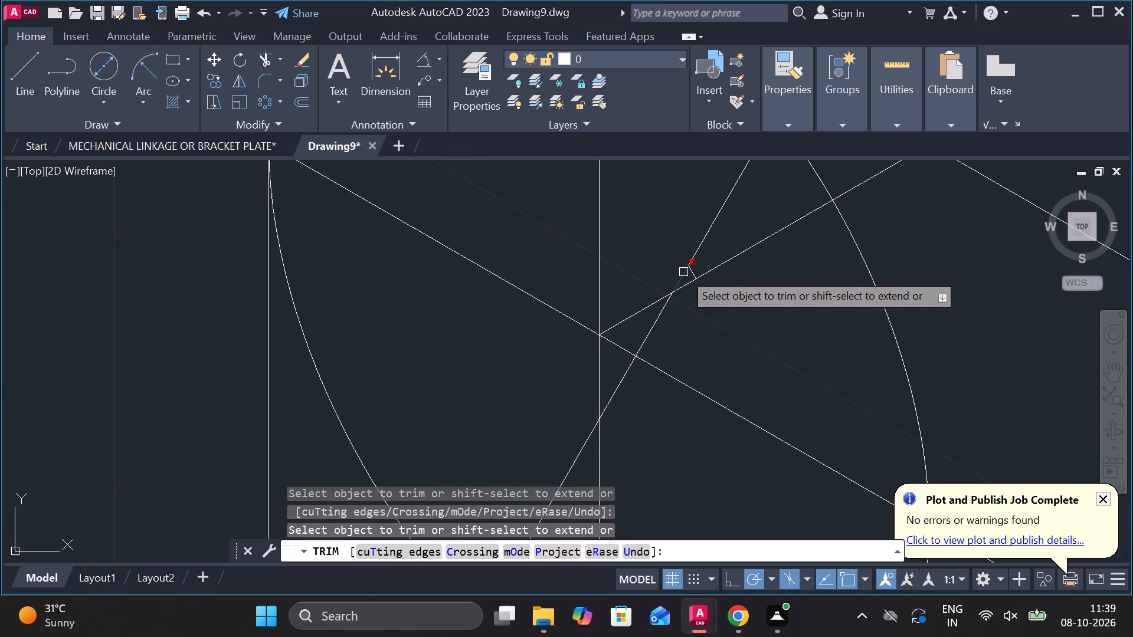
{"action": "left_click", "coordinate": [695, 272]}
{"action": "scroll", "coordinate": [695, 272], "scroll_direction": "down", "scroll_amount": 5}
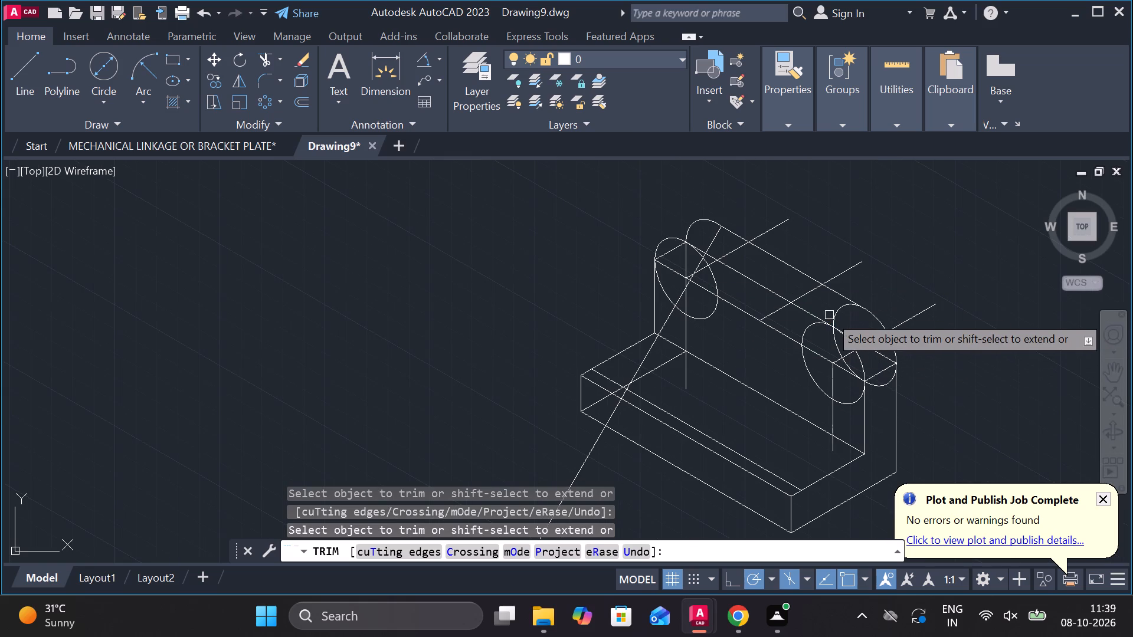
Trim the two near-end ellipses down to their rounded corner arcs, and cut back the front construction line crossing the front ellipse.
{"action": "left_click", "coordinate": [831, 310]}
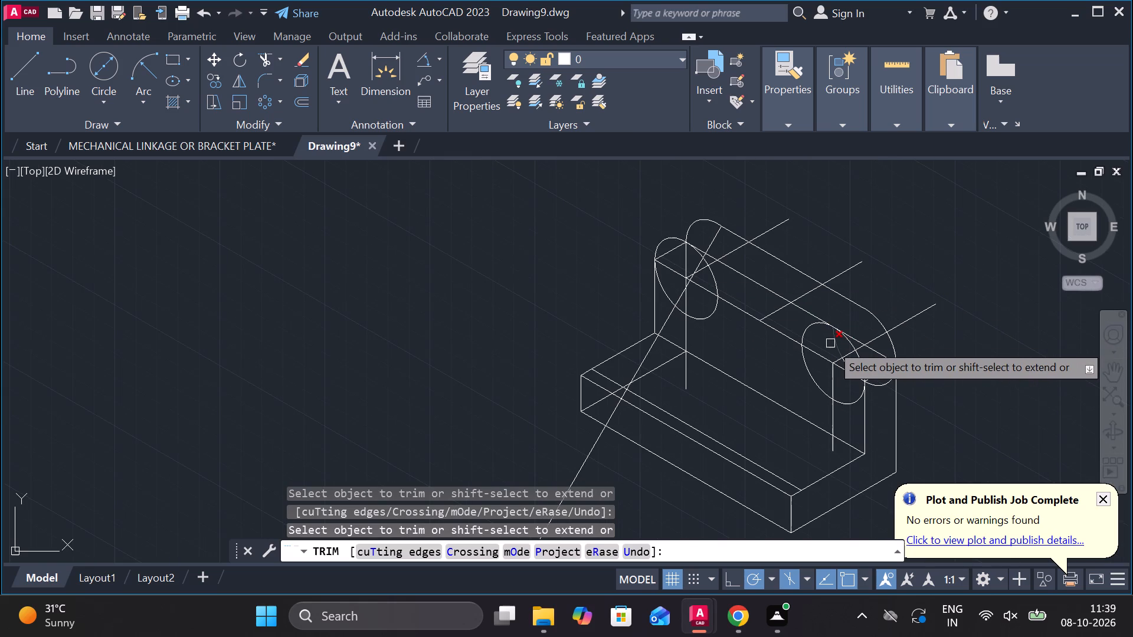
{"action": "left_click", "coordinate": [830, 343]}
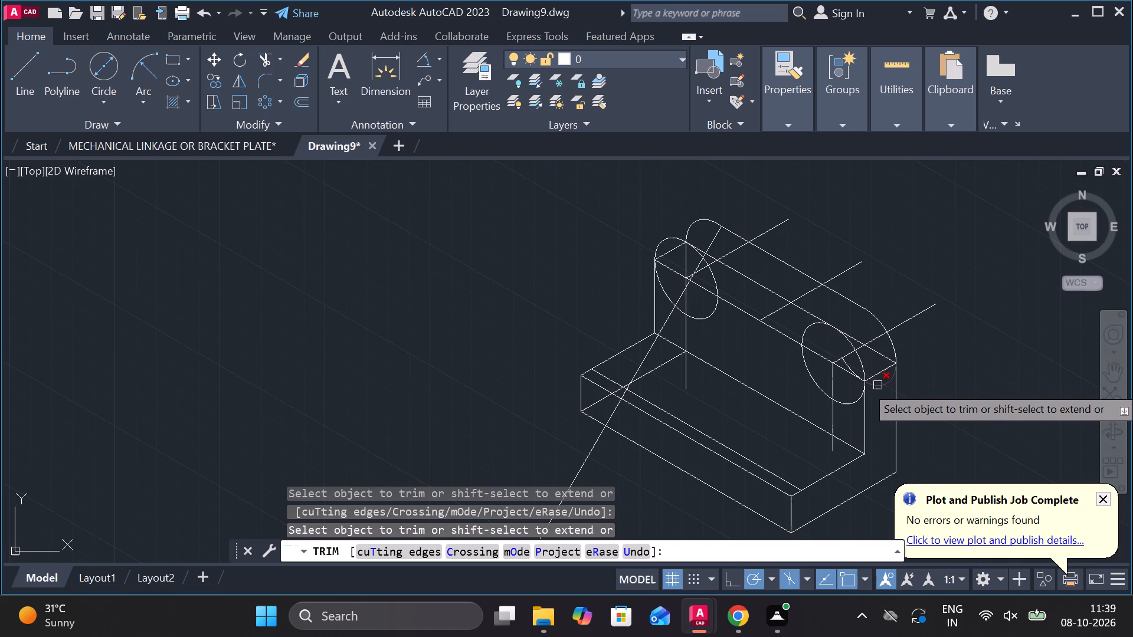
{"action": "left_click", "coordinate": [878, 386]}
{"action": "left_click", "coordinate": [853, 402]}
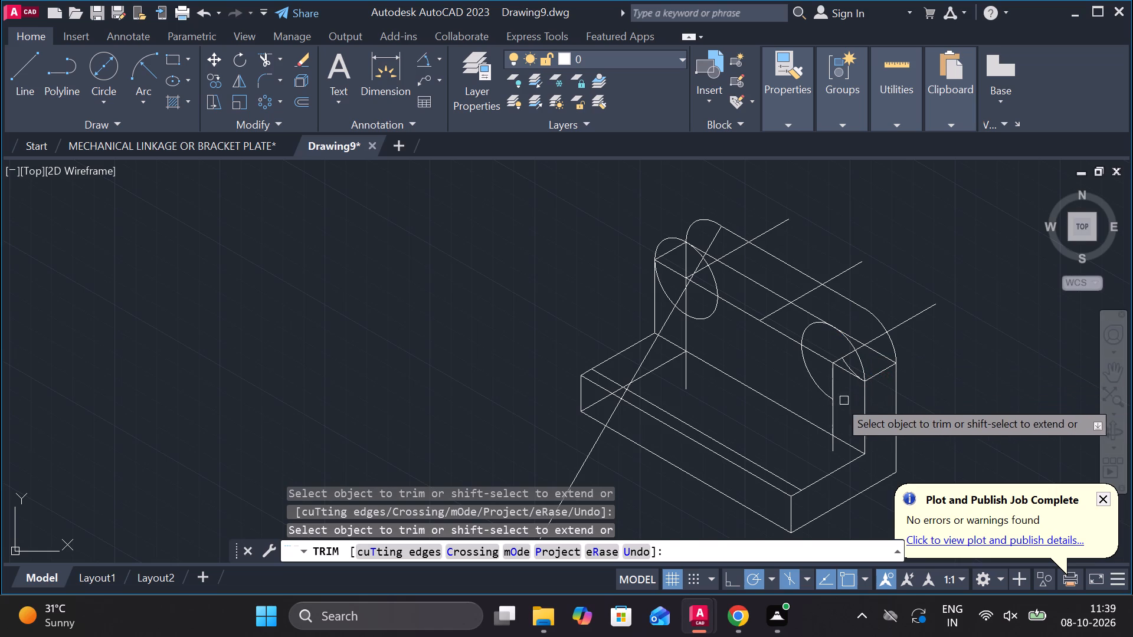
{"action": "left_click", "coordinate": [808, 392]}
{"action": "left_click", "coordinate": [812, 377]}
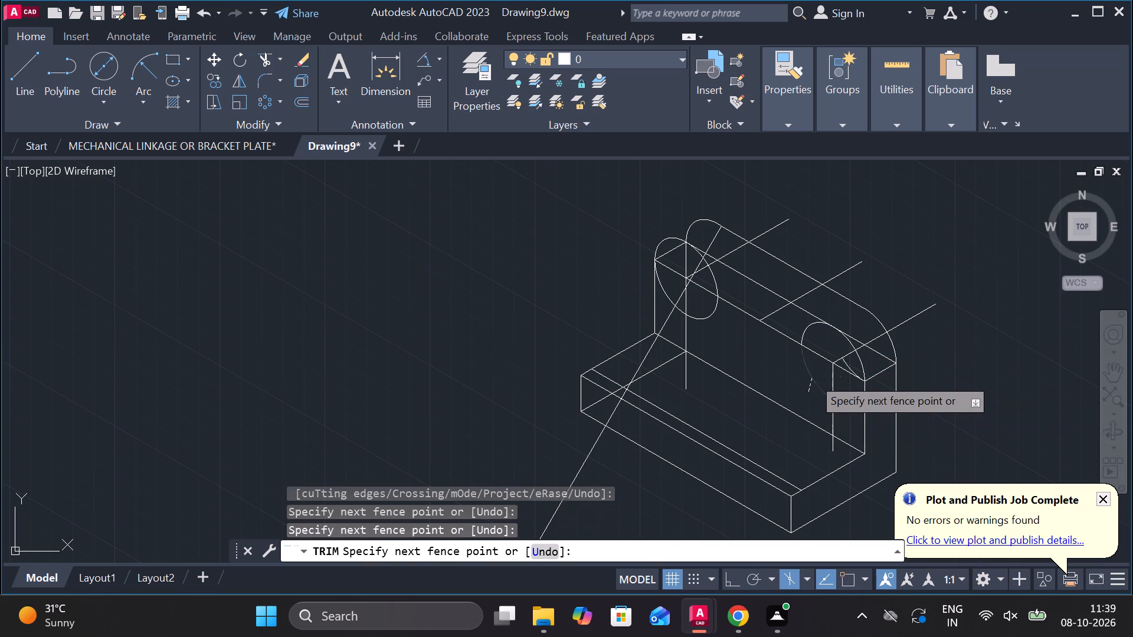
{"action": "left_click", "coordinate": [810, 351]}
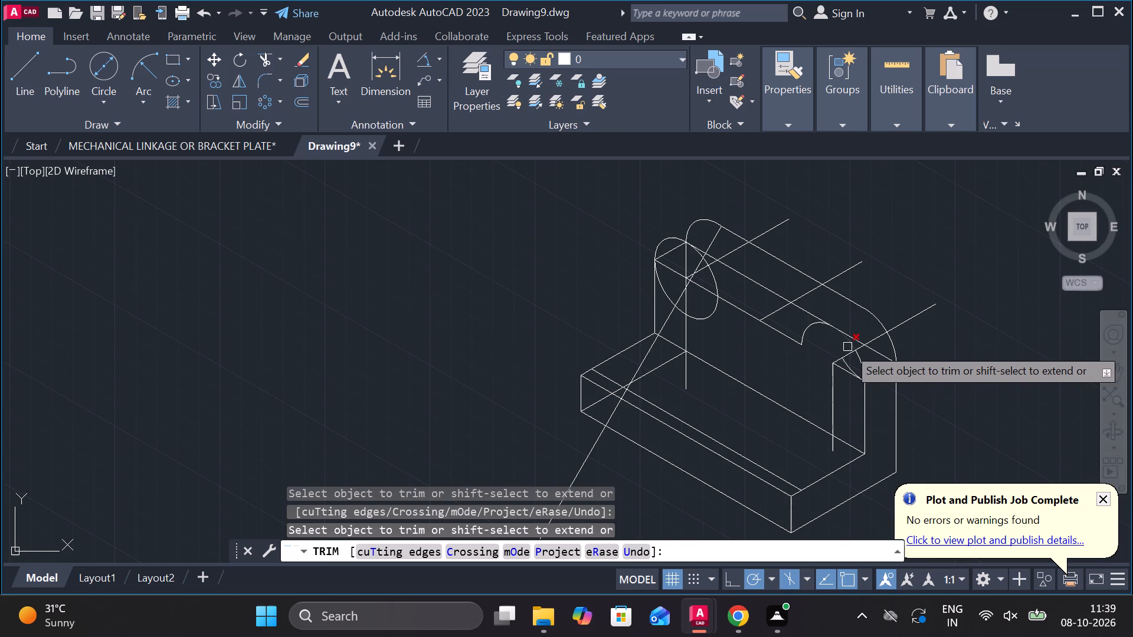
{"action": "left_click", "coordinate": [801, 338]}
{"action": "left_click", "coordinate": [787, 340]}
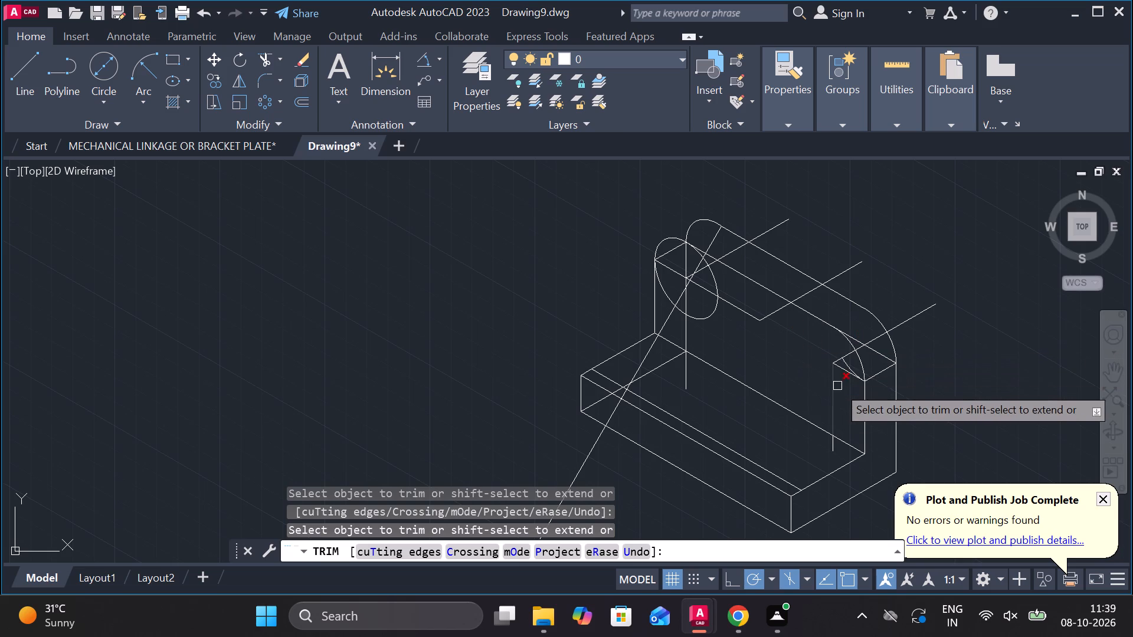
Trim away the near-end vertical construction line, cross line and square-corner edge remnants around the two rounded arcs.
{"action": "left_click", "coordinate": [841, 373]}
{"action": "left_click", "coordinate": [840, 362]}
{"action": "left_click", "coordinate": [835, 365]}
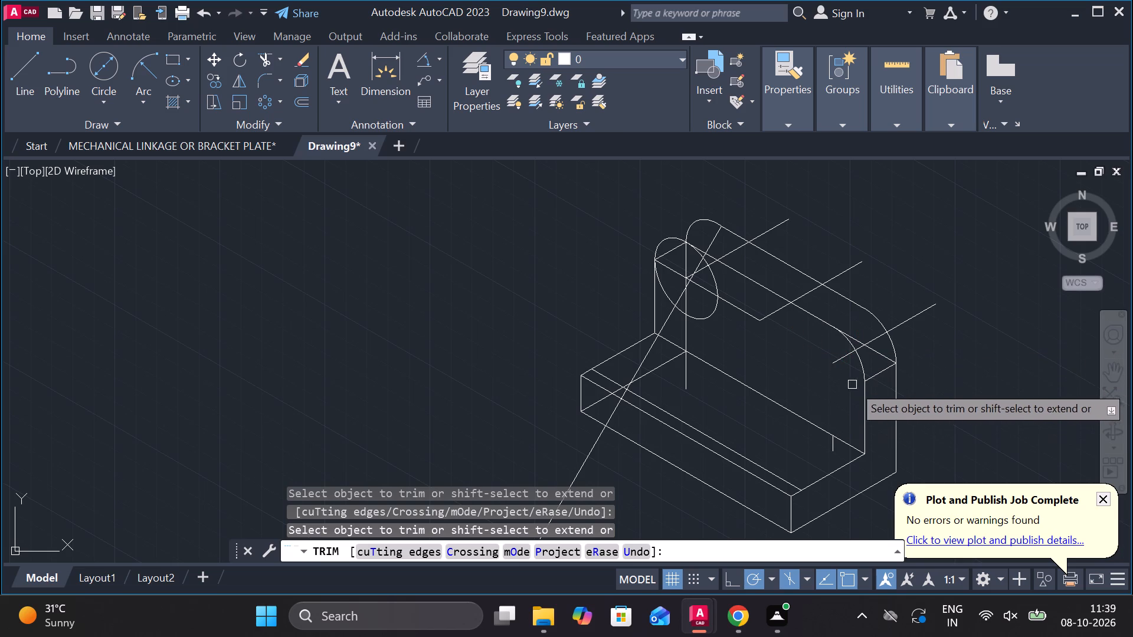
{"action": "left_click", "coordinate": [869, 344]}
{"action": "left_click", "coordinate": [862, 340]}
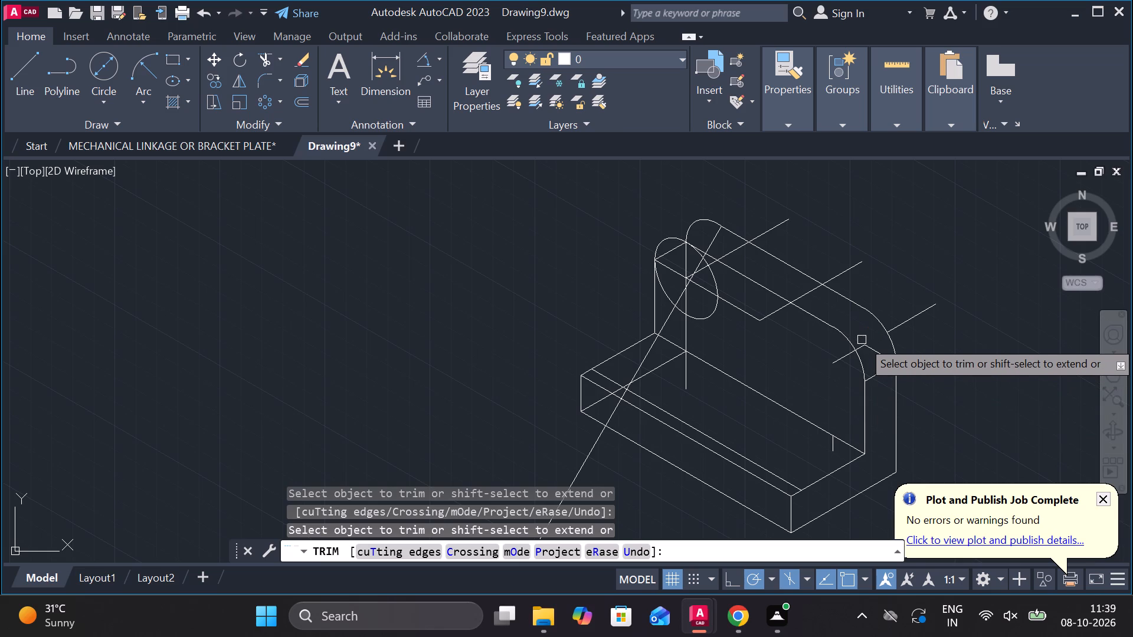
{"action": "left_click", "coordinate": [865, 345]}
{"action": "left_click", "coordinate": [907, 318]}
{"action": "scroll", "coordinate": [909, 327], "scroll_direction": "up", "scroll_amount": 1}
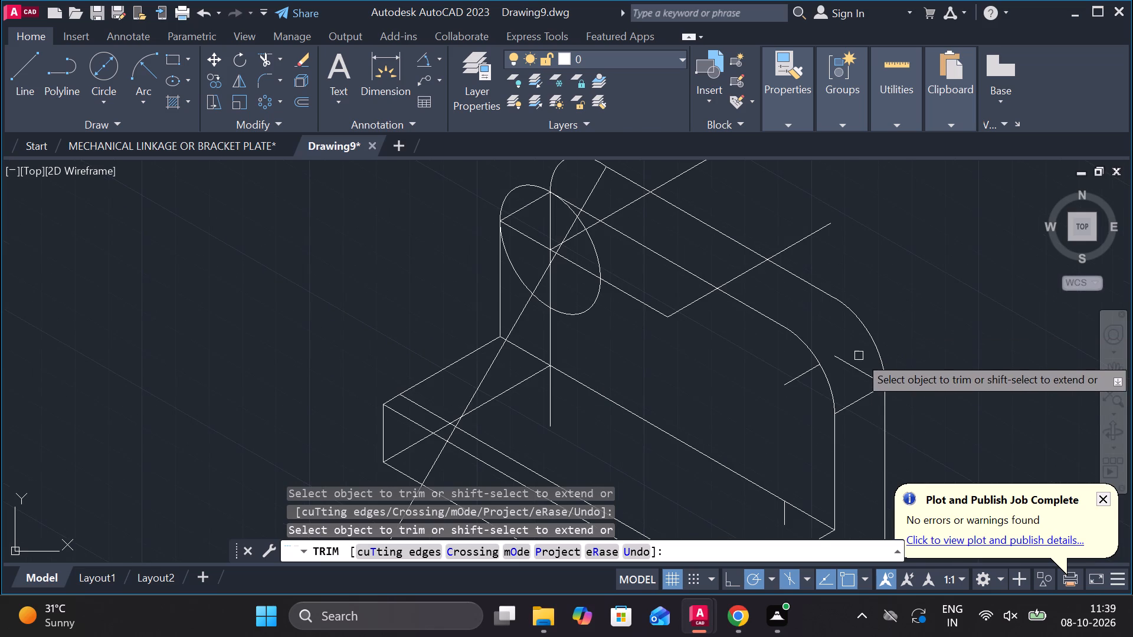
{"action": "left_click", "coordinate": [857, 369]}
{"action": "left_click", "coordinate": [794, 379]}
{"action": "scroll", "coordinate": [794, 379], "scroll_direction": "down", "scroll_amount": 1}
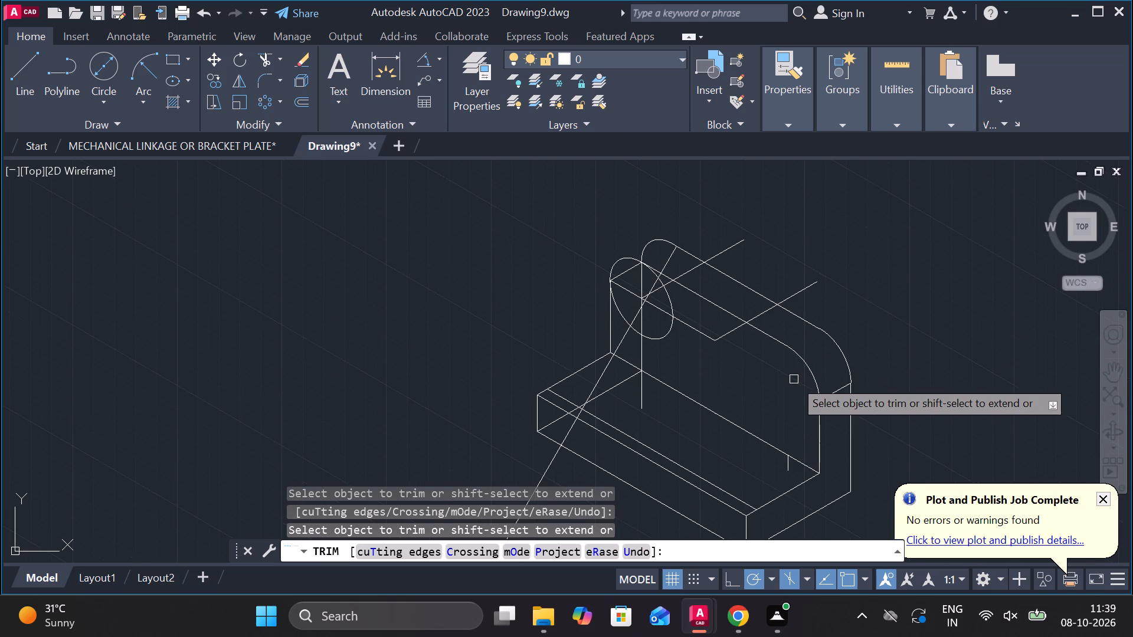
{"action": "left_click", "coordinate": [787, 468]}
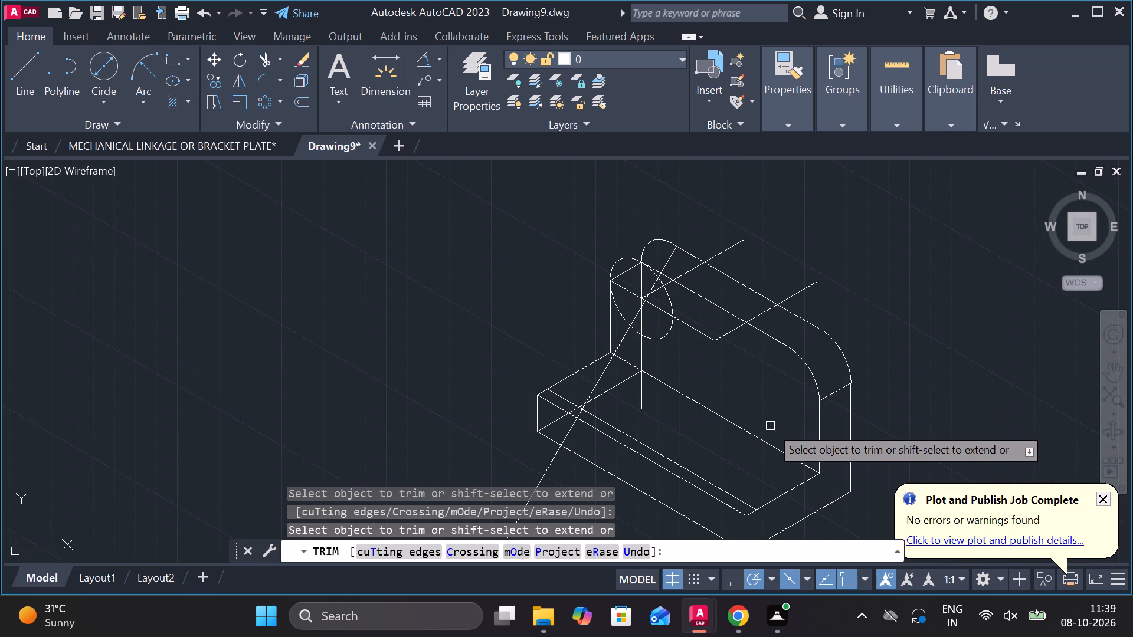
{"action": "middle_click_drag", "start_coordinate": [761, 376], "coordinate": [788, 436]}
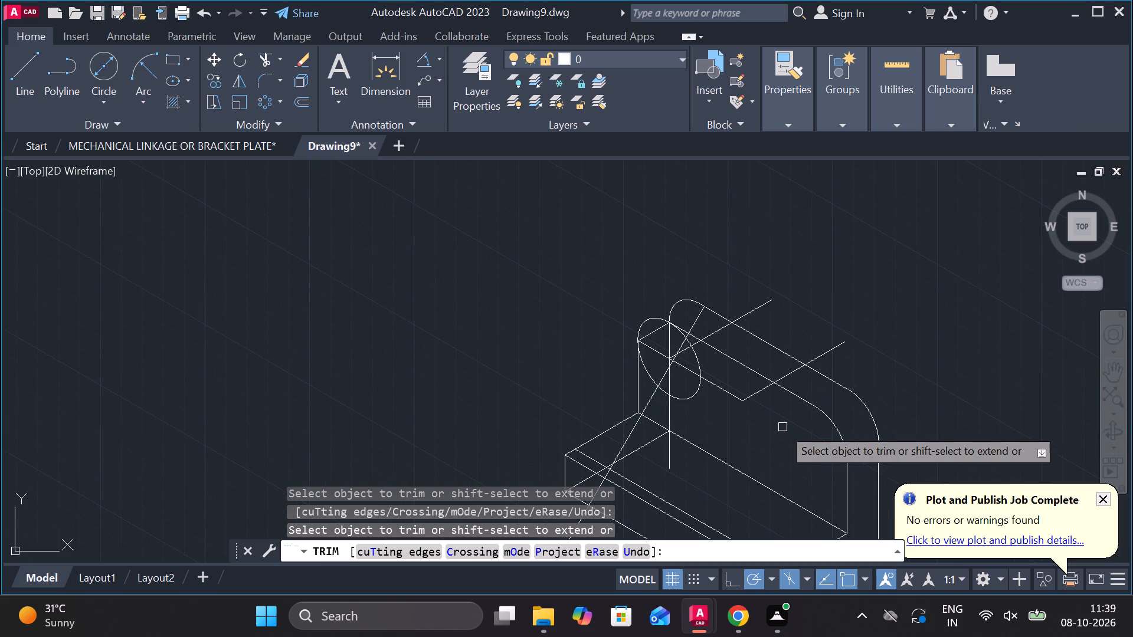
{"action": "scroll", "coordinate": [799, 431], "scroll_direction": "up", "scroll_amount": 1}
{"action": "scroll", "coordinate": [799, 431], "scroll_direction": "down", "scroll_amount": 1}
{"action": "middle_click_drag", "start_coordinate": [958, 400], "coordinate": [933, 398]}
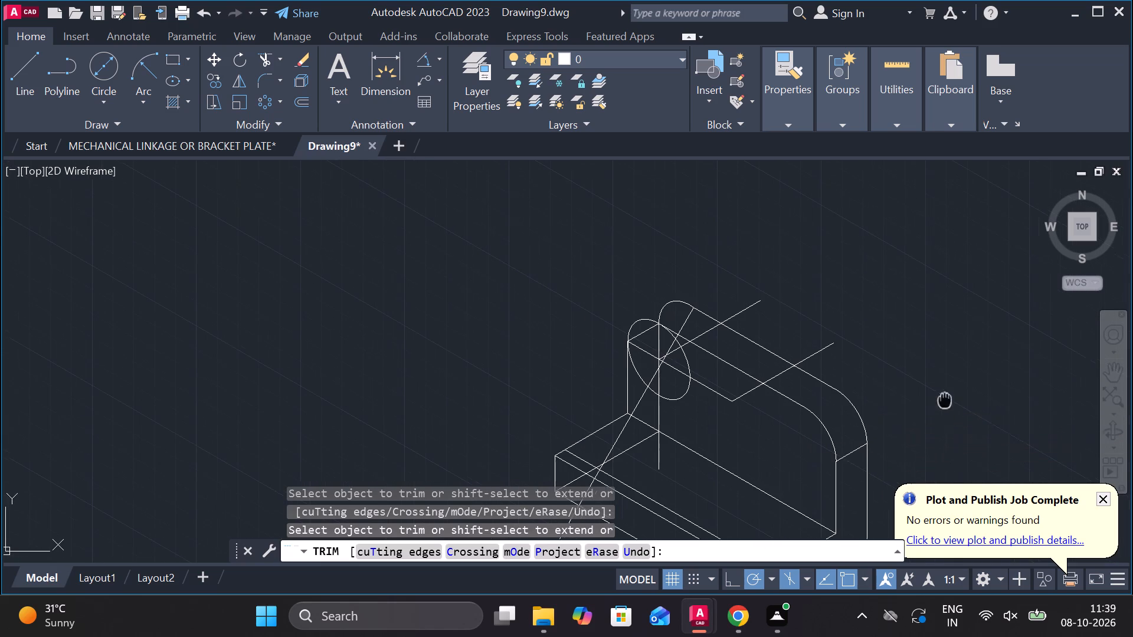
{"action": "middle_click_drag", "start_coordinate": [933, 398], "coordinate": [869, 339]}
{"action": "key", "text": "Escape"}
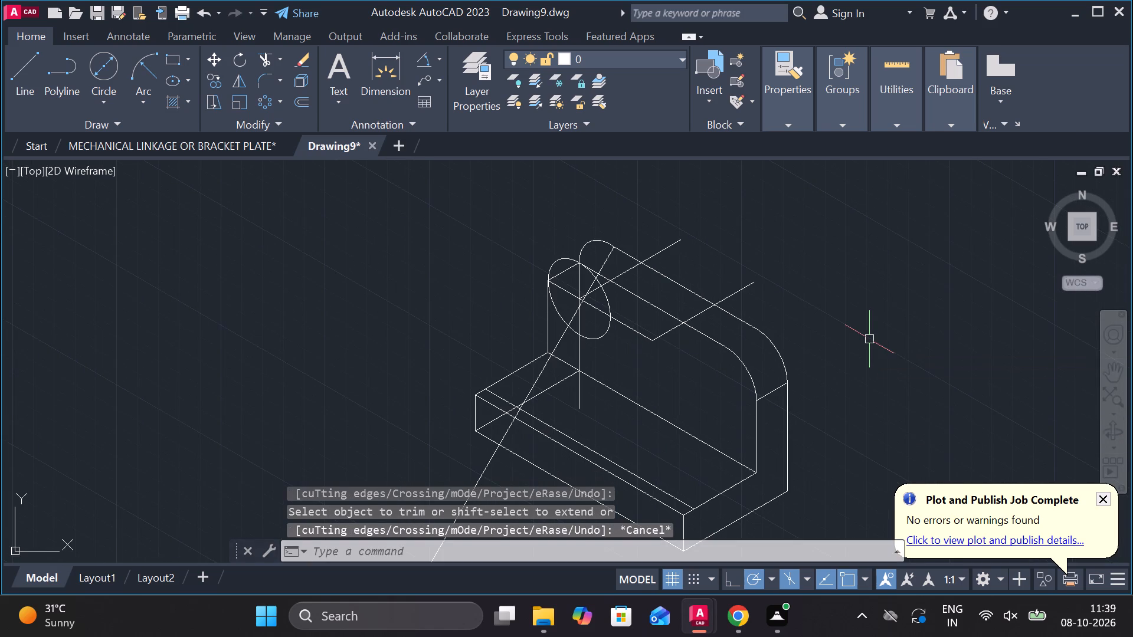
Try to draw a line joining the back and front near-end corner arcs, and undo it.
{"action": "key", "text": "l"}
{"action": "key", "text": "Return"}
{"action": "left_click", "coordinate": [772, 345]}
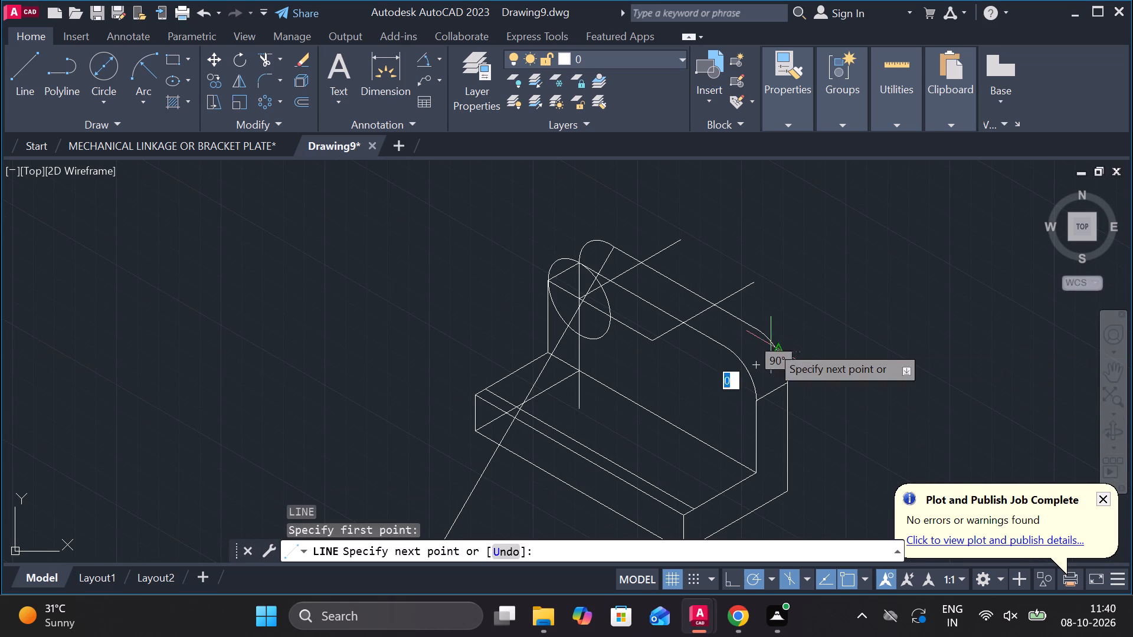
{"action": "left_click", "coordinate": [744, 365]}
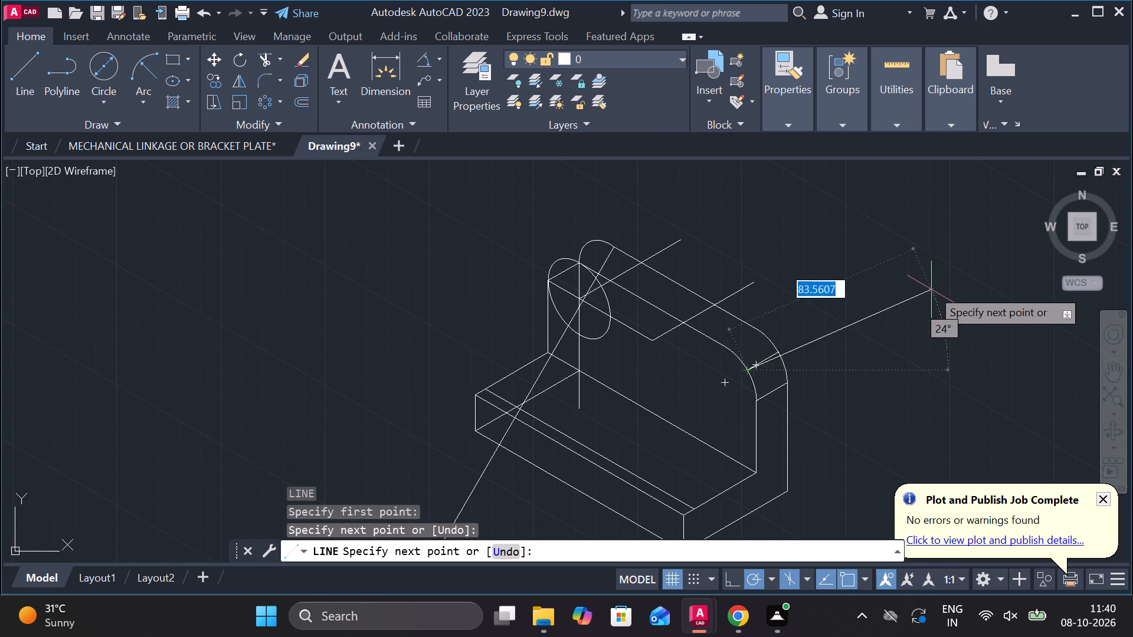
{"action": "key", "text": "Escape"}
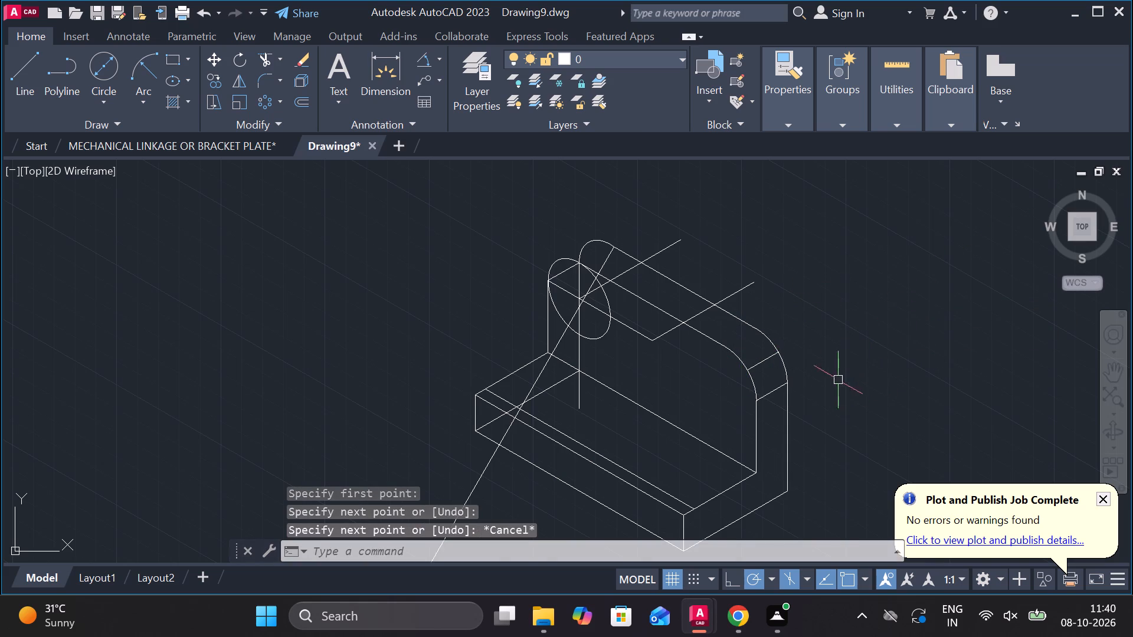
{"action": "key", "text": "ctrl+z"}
Draw a line from the near-end back corner arc across the thickness to just past the front corner arc.
{"action": "key", "text": "l"}
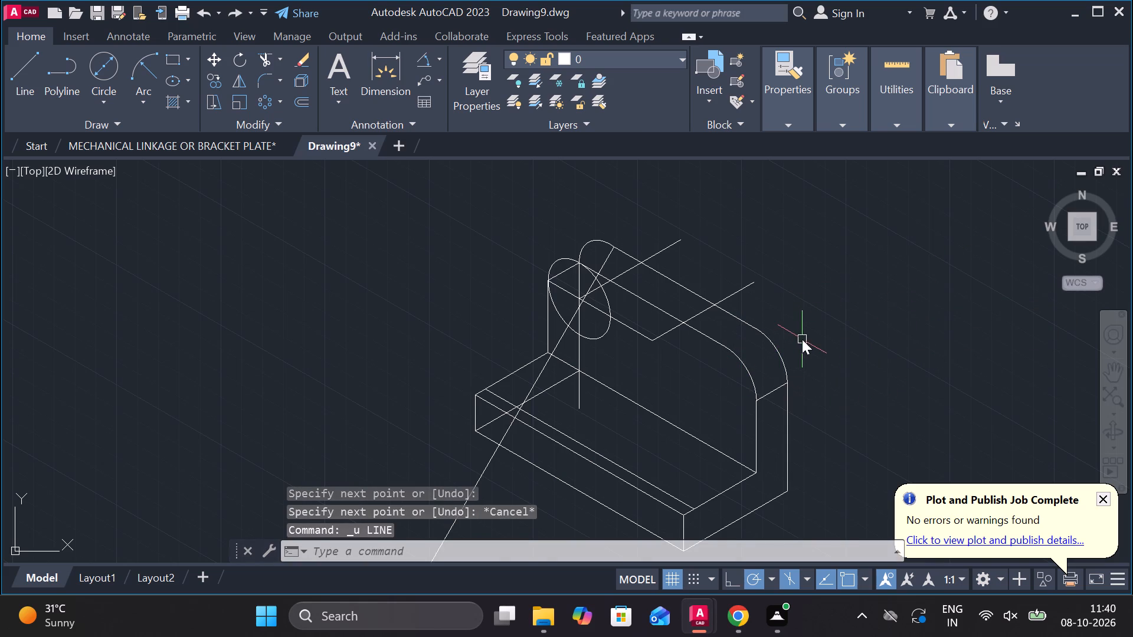
{"action": "key", "text": "Return"}
{"action": "scroll", "coordinate": [771, 336], "scroll_direction": "up", "scroll_amount": 3}
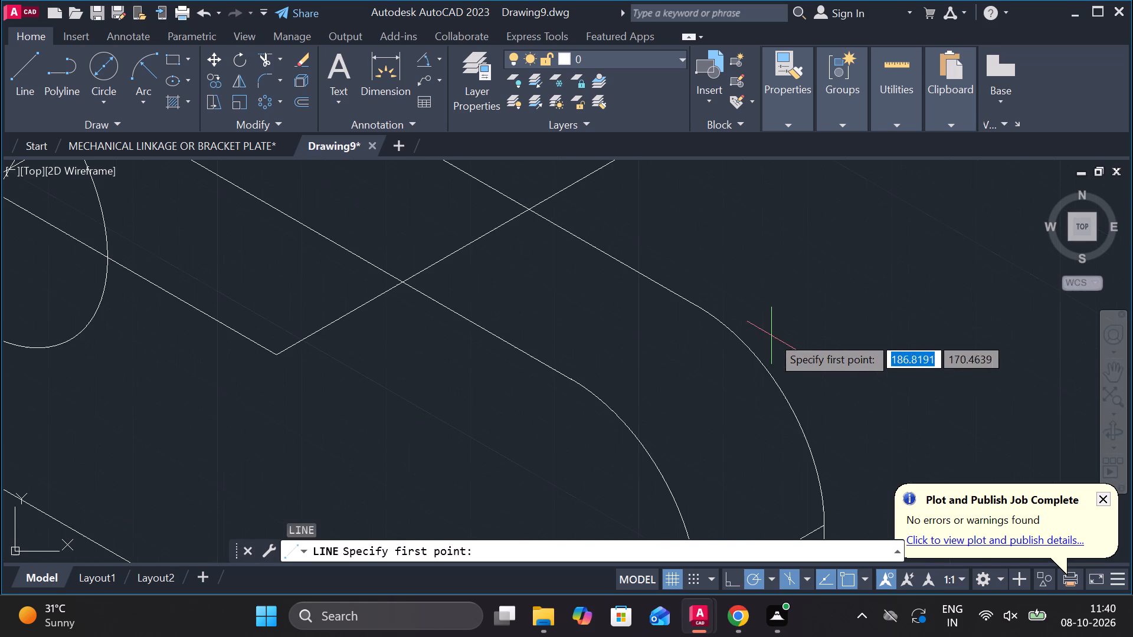
{"action": "left_click", "coordinate": [784, 396]}
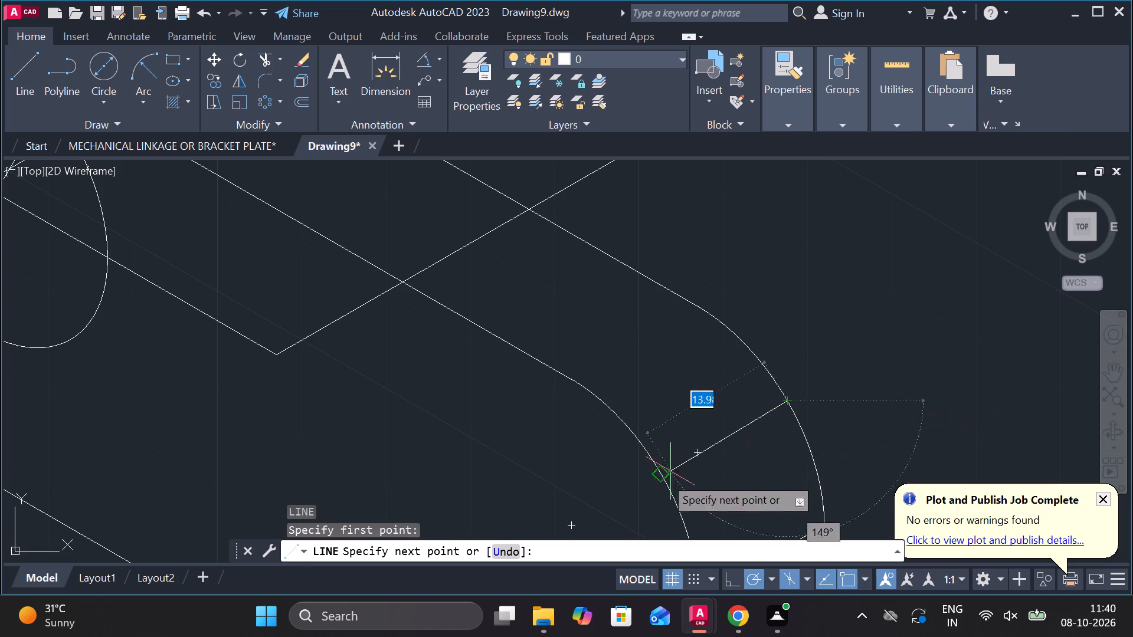
{"action": "left_click", "coordinate": [638, 484]}
{"action": "key", "text": "Escape"}
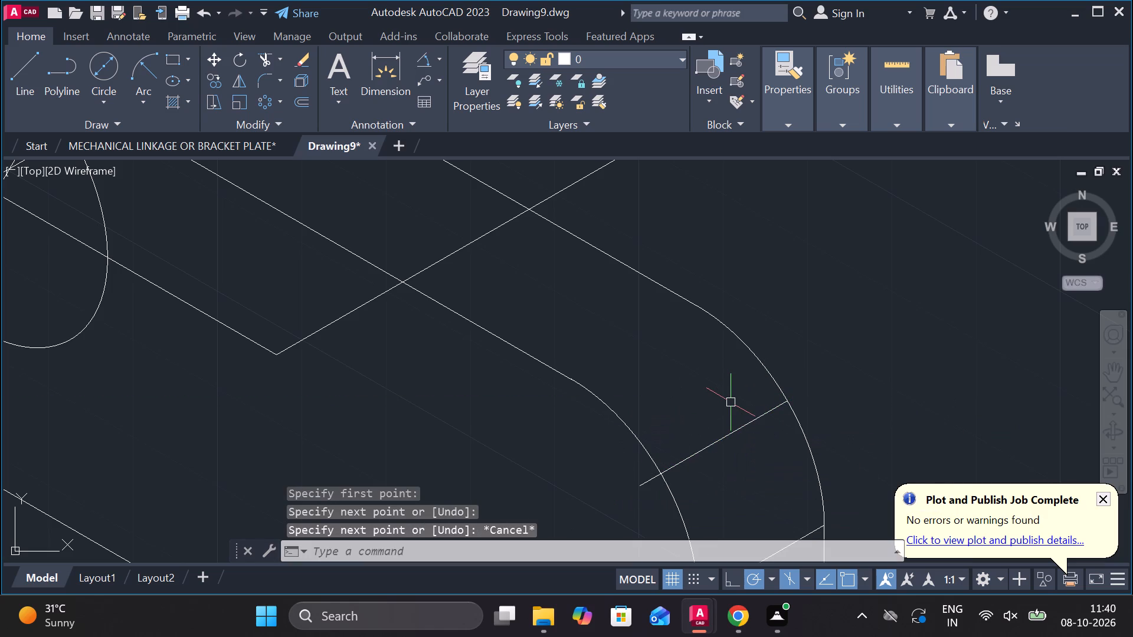
Trim the end of the new cross line that overshoots the near-end front corner arc.
{"action": "type", "text": "TR"}
{"action": "key", "text": "space"}
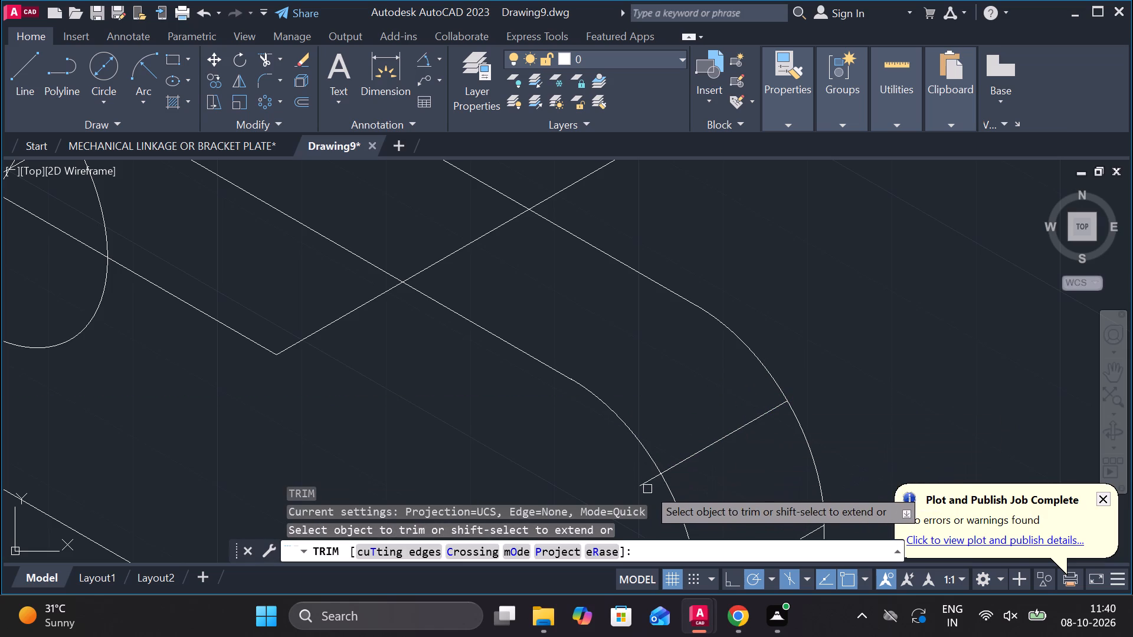
{"action": "left_click", "coordinate": [646, 482]}
{"action": "scroll", "coordinate": [646, 474], "scroll_direction": "down", "scroll_amount": 3}
{"action": "key", "text": "Escape"}
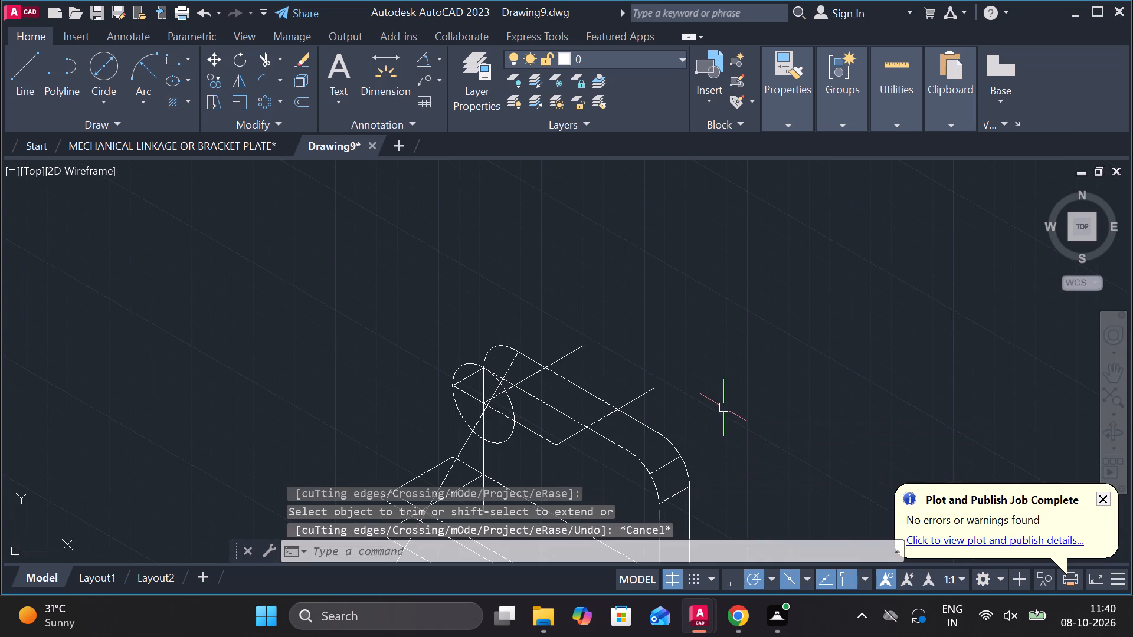
Trim the lower part of the ellipse and the square-corner edge remnants at the upright's far-end top corner.
{"action": "middle_click_drag", "start_coordinate": [751, 412], "coordinate": [815, 348]}
{"action": "type", "text": "TR"}
{"action": "key", "text": "space"}
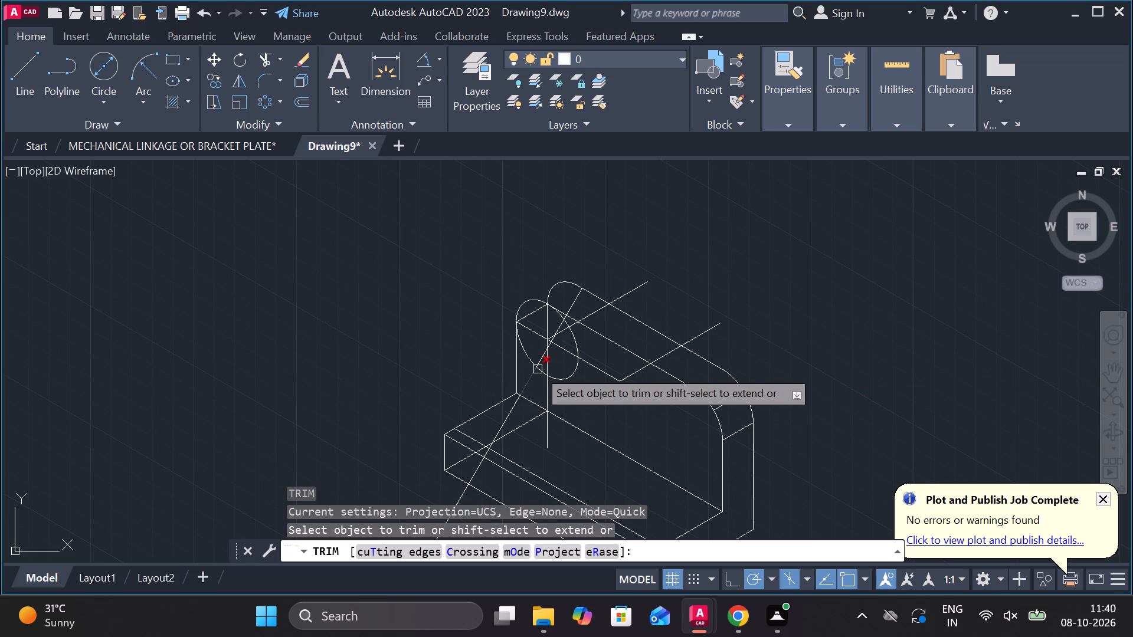
{"action": "left_click", "coordinate": [531, 355]}
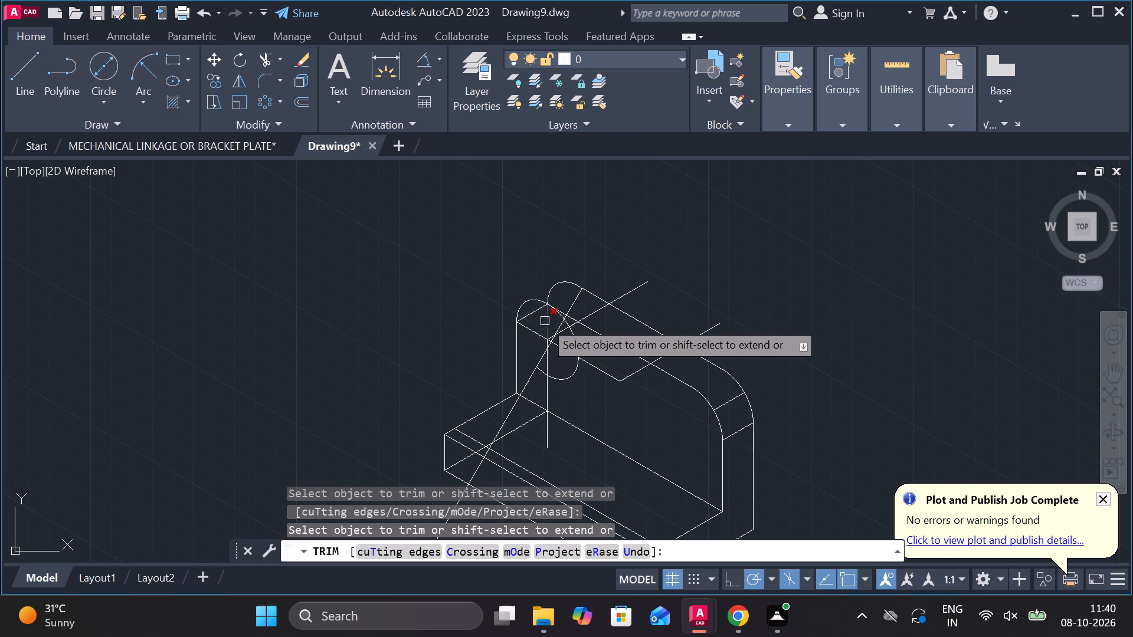
{"action": "left_click", "coordinate": [533, 320]}
{"action": "left_click", "coordinate": [533, 332]}
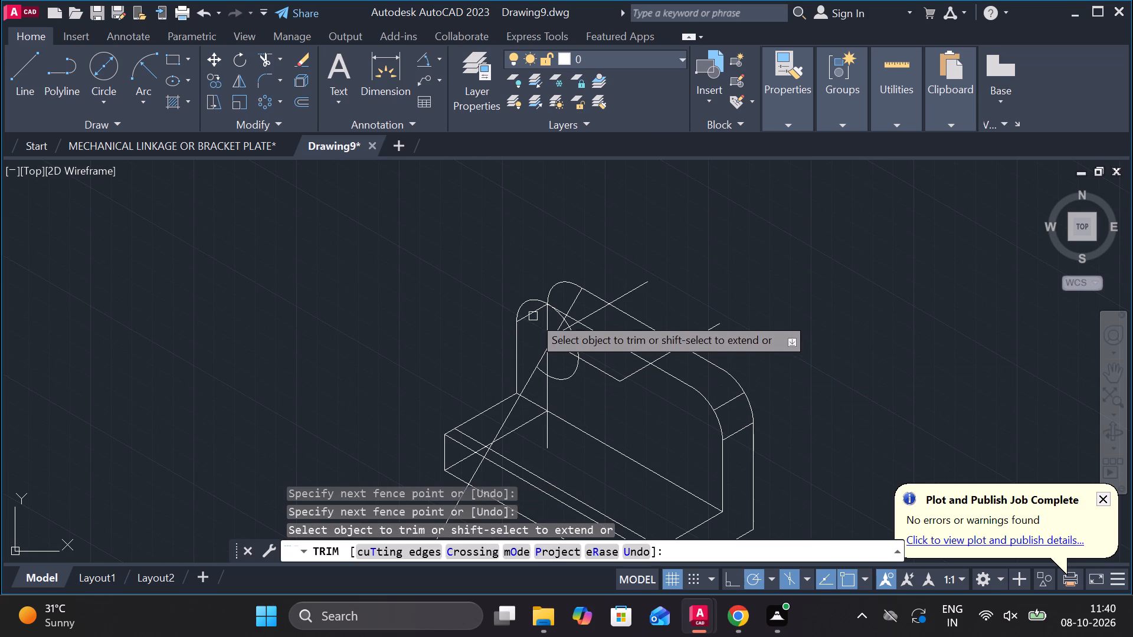
{"action": "left_click", "coordinate": [533, 316]}
{"action": "left_click_drag", "start_coordinate": [589, 365], "coordinate": [544, 325]}
{"action": "left_click", "coordinate": [542, 333]}
{"action": "left_click_drag", "start_coordinate": [542, 333], "coordinate": [566, 375]}
{"action": "left_click", "coordinate": [569, 377]}
{"action": "left_click", "coordinate": [582, 361]}
{"action": "left_click", "coordinate": [569, 338]}
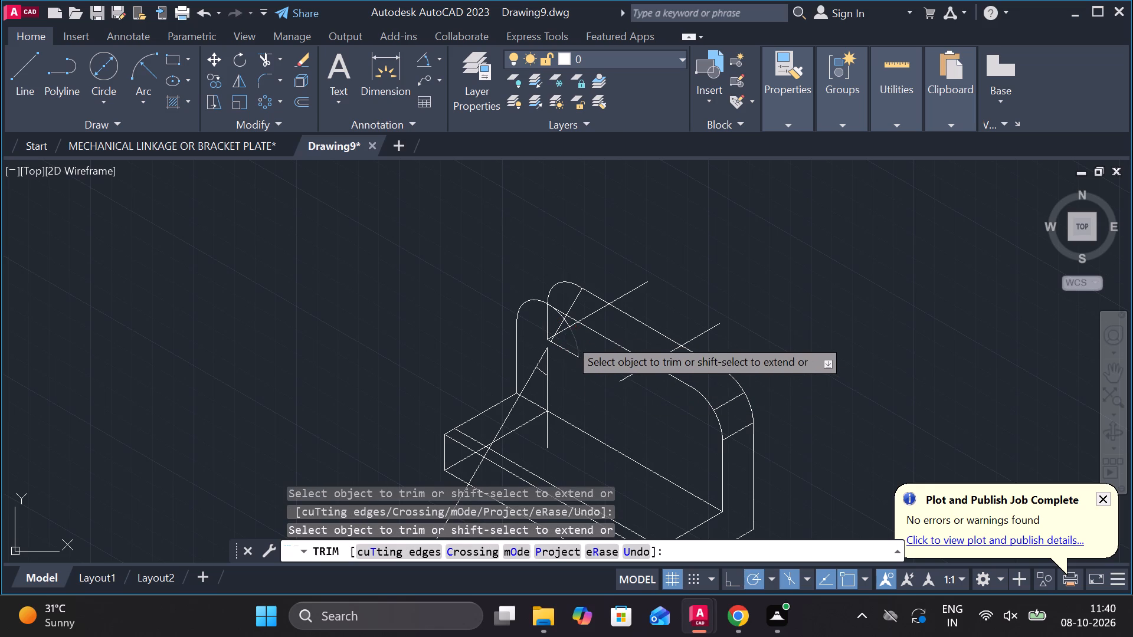
Trim away the far-end vertical construction line and the upper part of the diagonal line down to the base's top face.
{"action": "left_click", "coordinate": [549, 331]}
{"action": "left_click", "coordinate": [541, 347]}
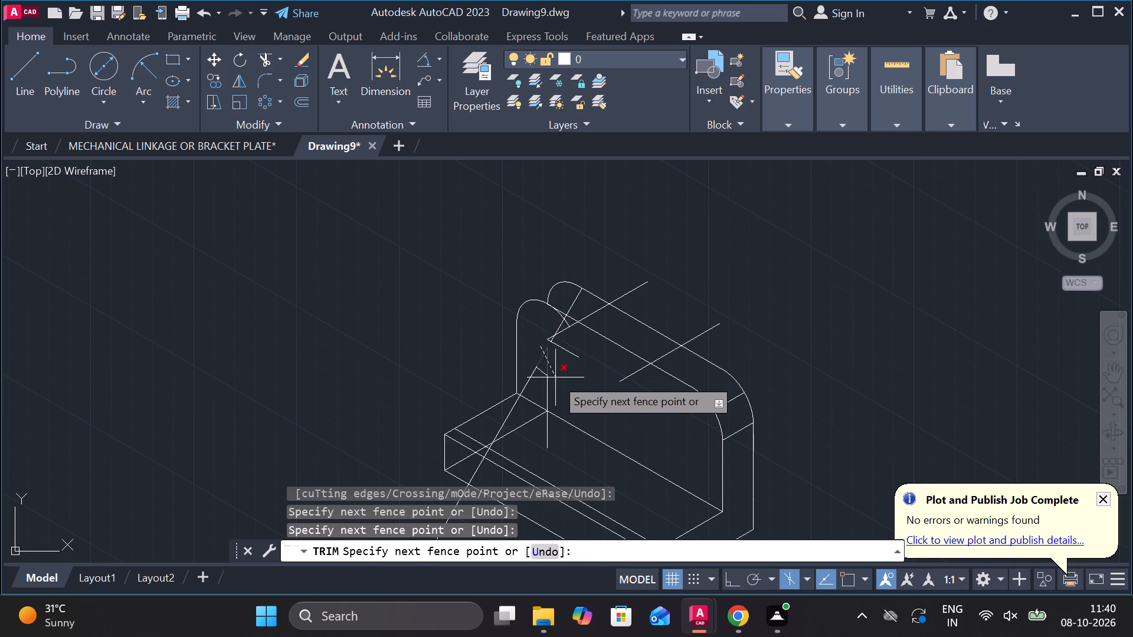
{"action": "left_click", "coordinate": [555, 377]}
{"action": "left_click", "coordinate": [554, 377]}
{"action": "left_click", "coordinate": [536, 376]}
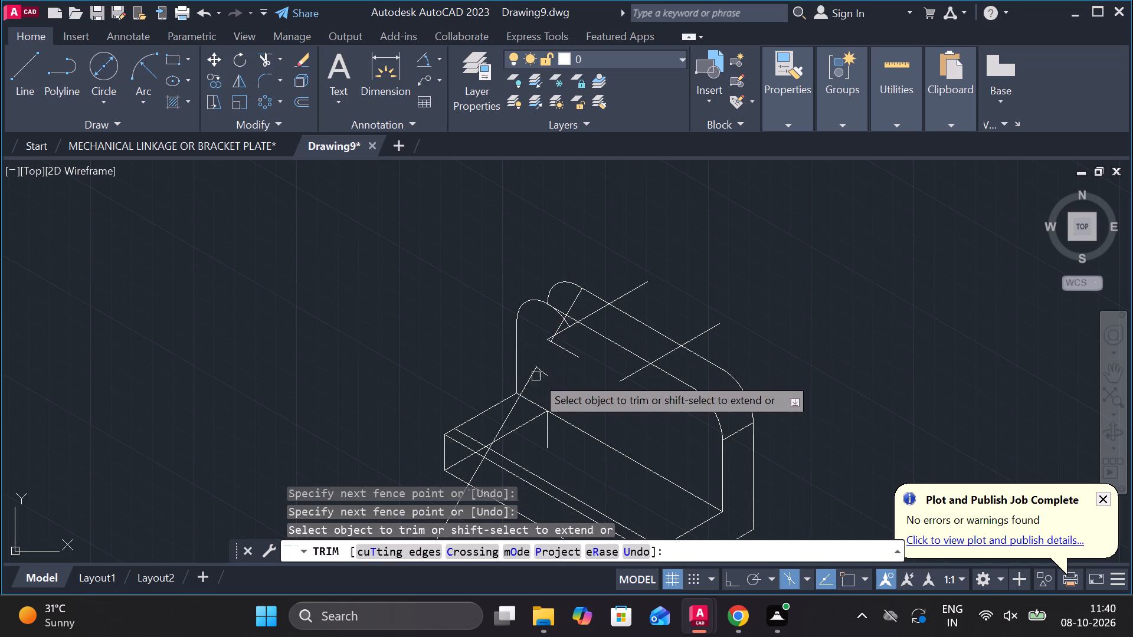
{"action": "left_click", "coordinate": [532, 370]}
{"action": "left_click", "coordinate": [539, 375]}
{"action": "left_click", "coordinate": [548, 436]}
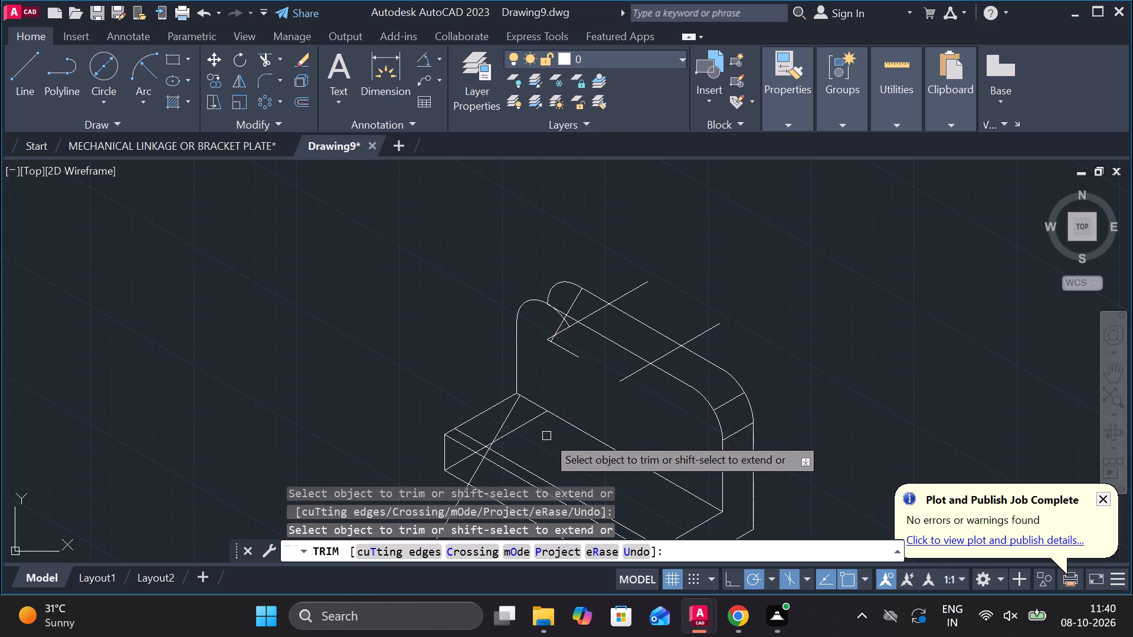
{"action": "left_click_drag", "start_coordinate": [538, 436], "coordinate": [532, 435]}
{"action": "left_click", "coordinate": [499, 429]}
Trim away the remaining diagonal line and the hidden bottom edge inside the base's far-end corner.
{"action": "middle_click_drag", "start_coordinate": [525, 434], "coordinate": [606, 317]}
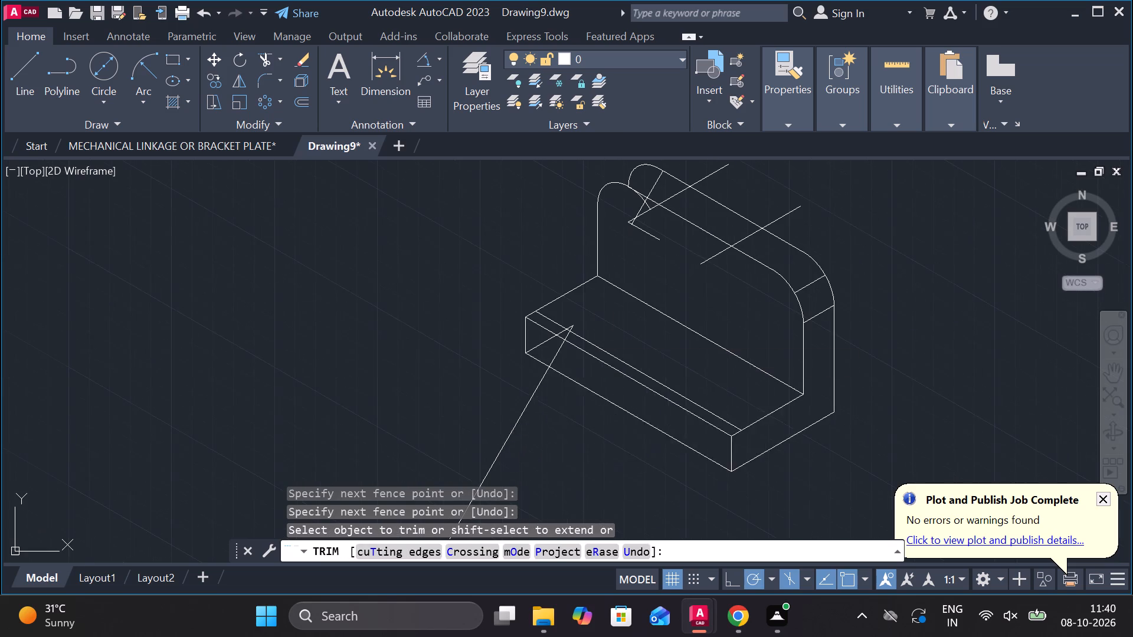
{"action": "left_click", "coordinate": [517, 421]}
{"action": "left_click", "coordinate": [554, 359]}
{"action": "scroll", "coordinate": [552, 338], "scroll_direction": "up", "scroll_amount": 3}
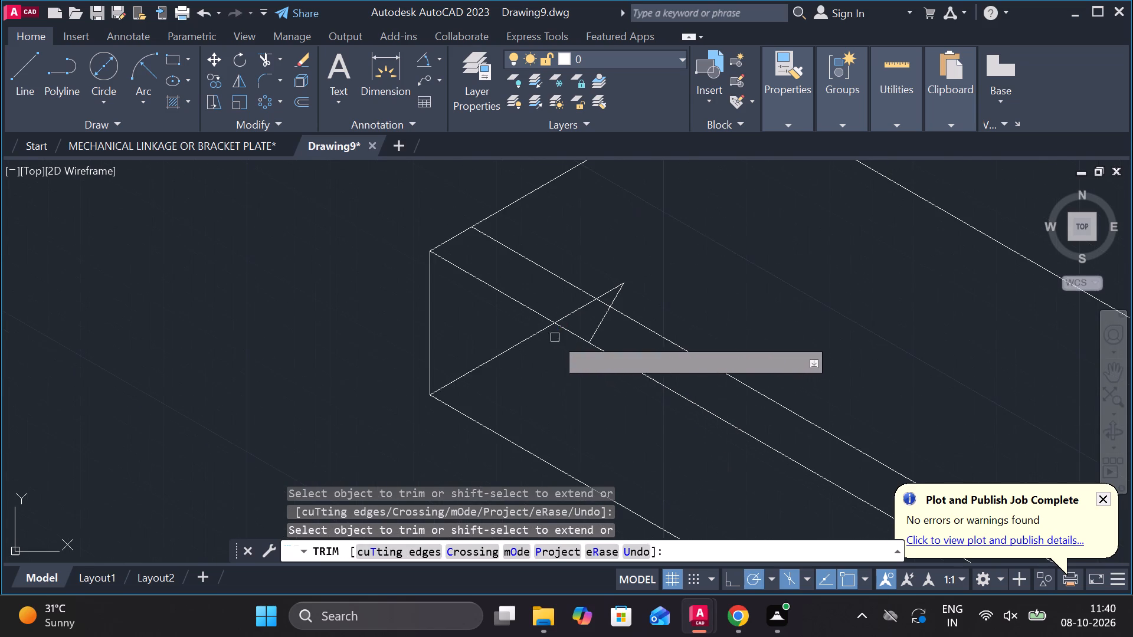
{"action": "left_click", "coordinate": [501, 347]}
{"action": "left_click", "coordinate": [543, 359]}
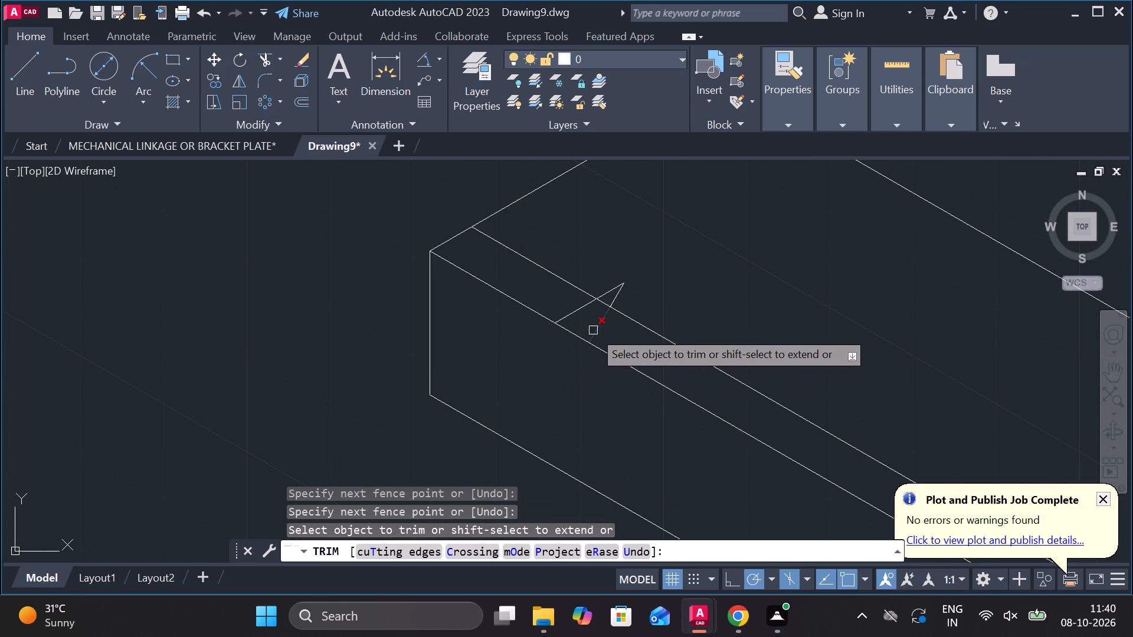
{"action": "left_click", "coordinate": [593, 330]}
{"action": "left_click", "coordinate": [574, 315]}
{"action": "left_click", "coordinate": [614, 297]}
{"action": "left_click", "coordinate": [613, 291]}
{"action": "scroll", "coordinate": [613, 291], "scroll_direction": "down", "scroll_amount": 2}
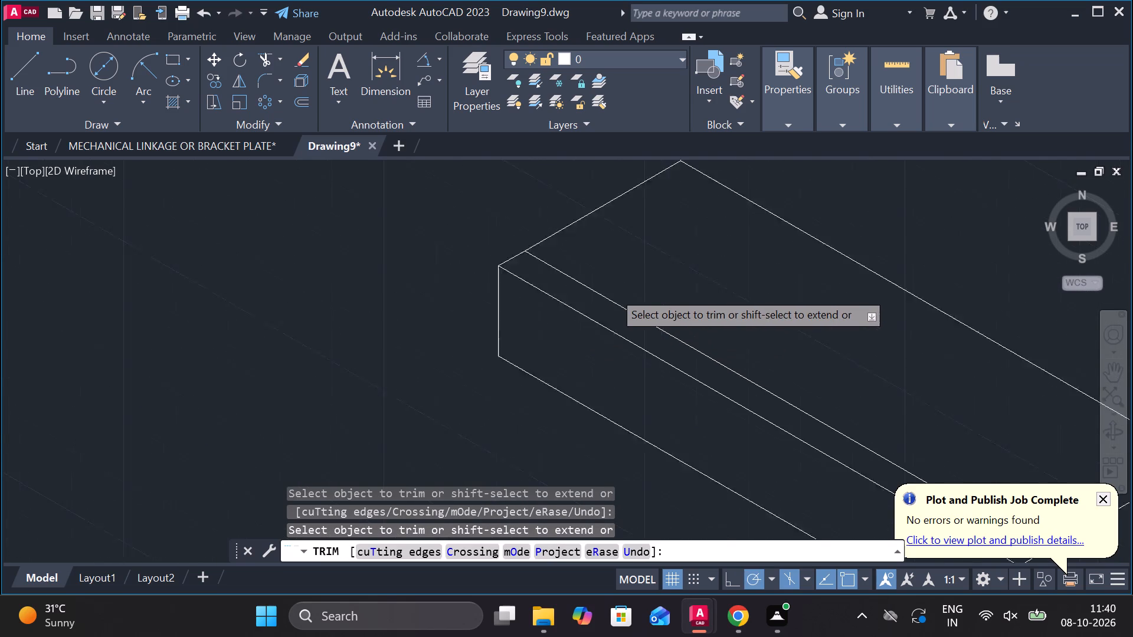
Trim the cross line, diagonal line and leftover arc pieces below the upright's two rounded far-end top corners.
{"action": "scroll", "coordinate": [529, 228], "scroll_direction": "down", "scroll_amount": 2}
{"action": "middle_click_drag", "start_coordinate": [535, 279], "coordinate": [497, 369]}
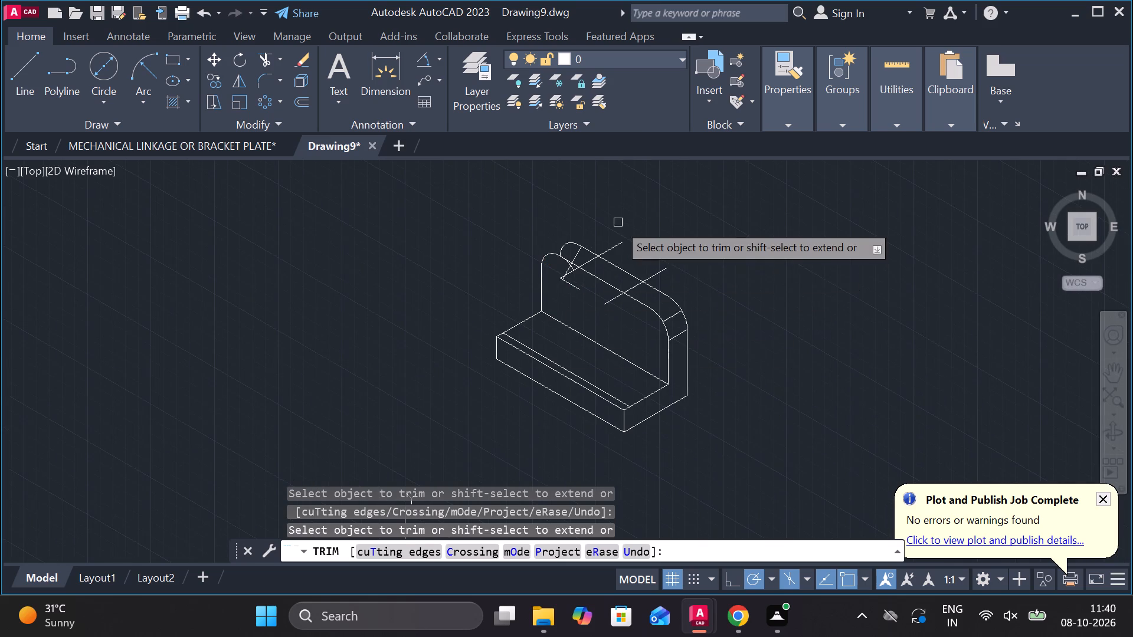
{"action": "scroll", "coordinate": [621, 247], "scroll_direction": "up", "scroll_amount": 3}
{"action": "left_click", "coordinate": [545, 261]}
{"action": "left_click", "coordinate": [484, 301]}
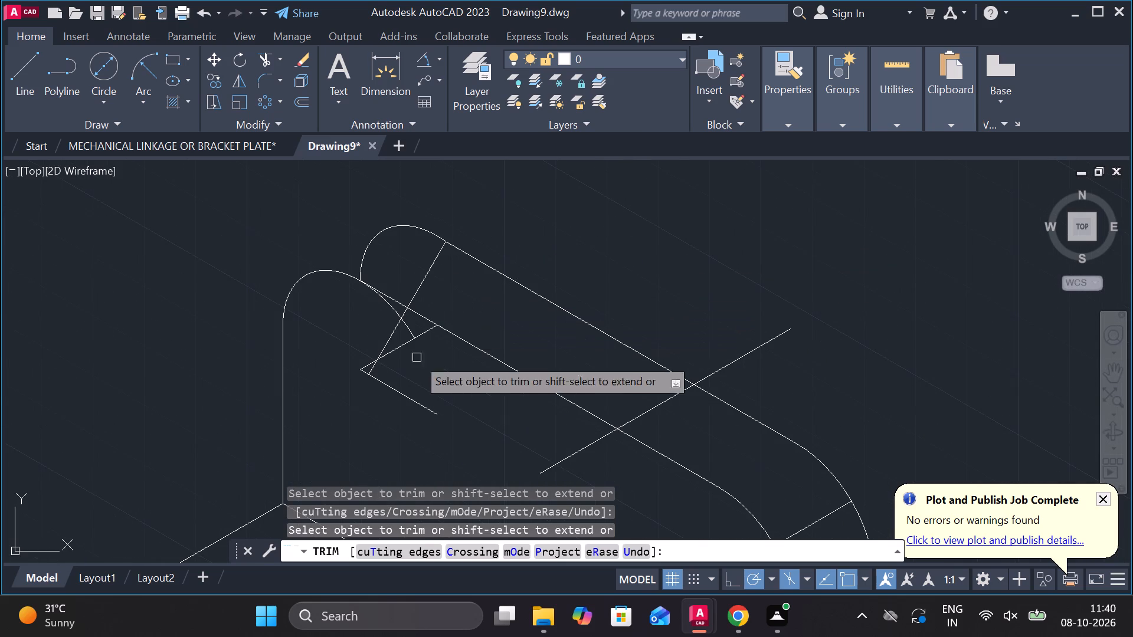
{"action": "left_click_drag", "start_coordinate": [387, 392], "coordinate": [389, 373]}
{"action": "left_click", "coordinate": [389, 359]}
{"action": "left_click", "coordinate": [377, 366]}
{"action": "left_click", "coordinate": [373, 366]}
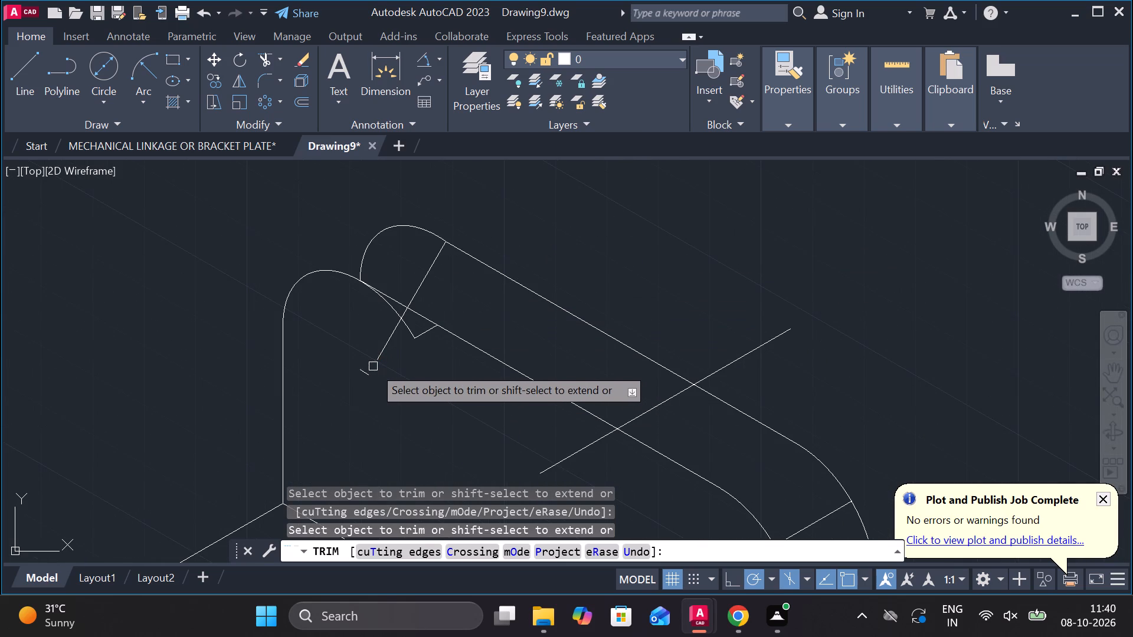
{"action": "left_click", "coordinate": [360, 371]}
{"action": "left_click", "coordinate": [397, 335]}
{"action": "left_click", "coordinate": [395, 320]}
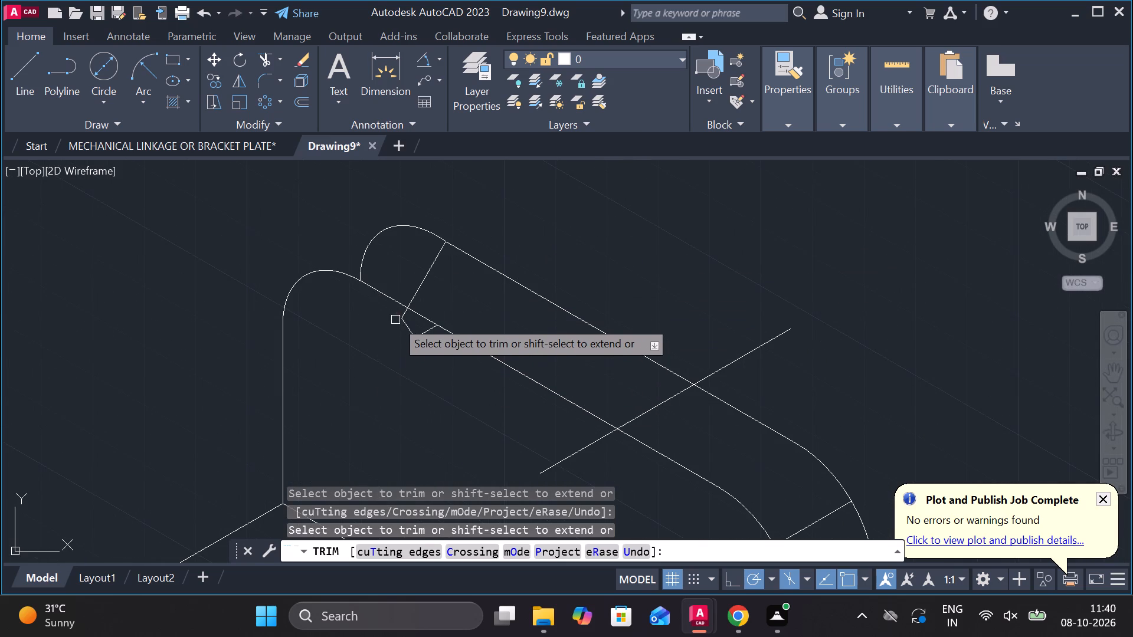
{"action": "left_click", "coordinate": [410, 332]}
{"action": "left_click", "coordinate": [413, 335]}
{"action": "left_click", "coordinate": [425, 279]}
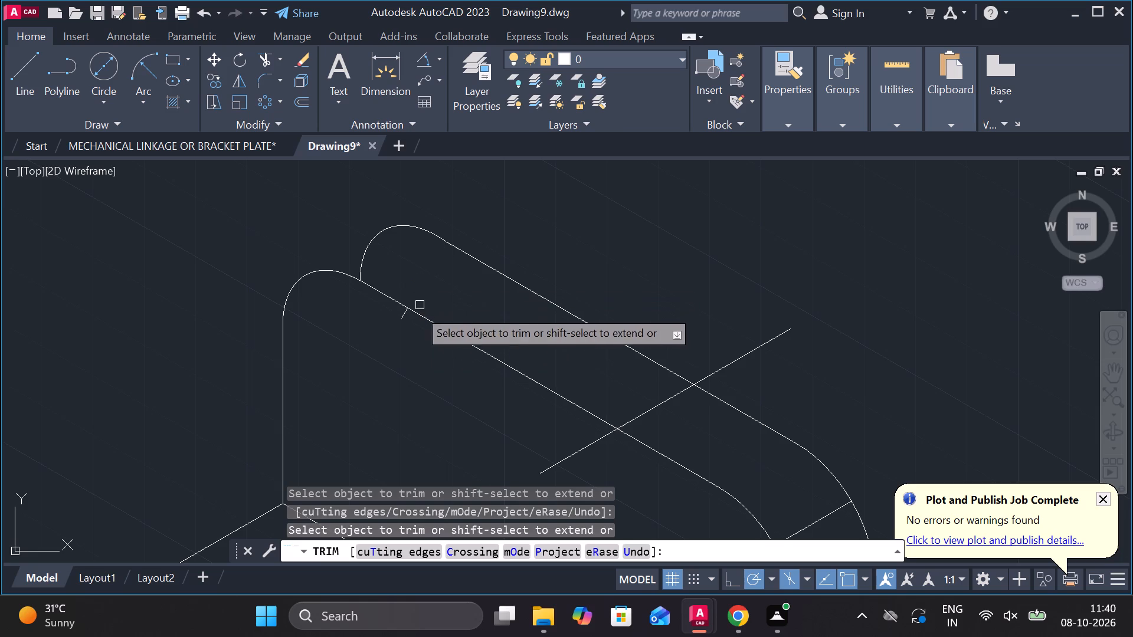
{"action": "left_click", "coordinate": [404, 318]}
{"action": "key", "text": "Escape"}
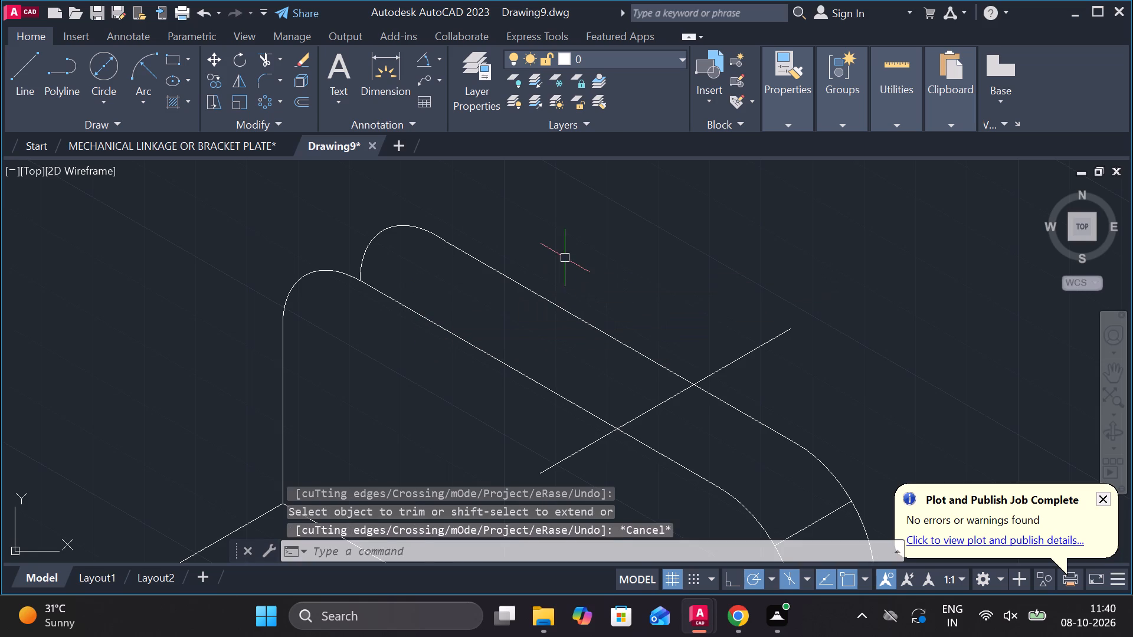
Draw a 30° line about 28.7 long from the front far-end corner arc, touching and passing the back corner arc.
{"action": "scroll", "coordinate": [565, 258], "scroll_direction": "down", "scroll_amount": 2}
{"action": "key", "text": "l"}
{"action": "key", "text": "Return"}
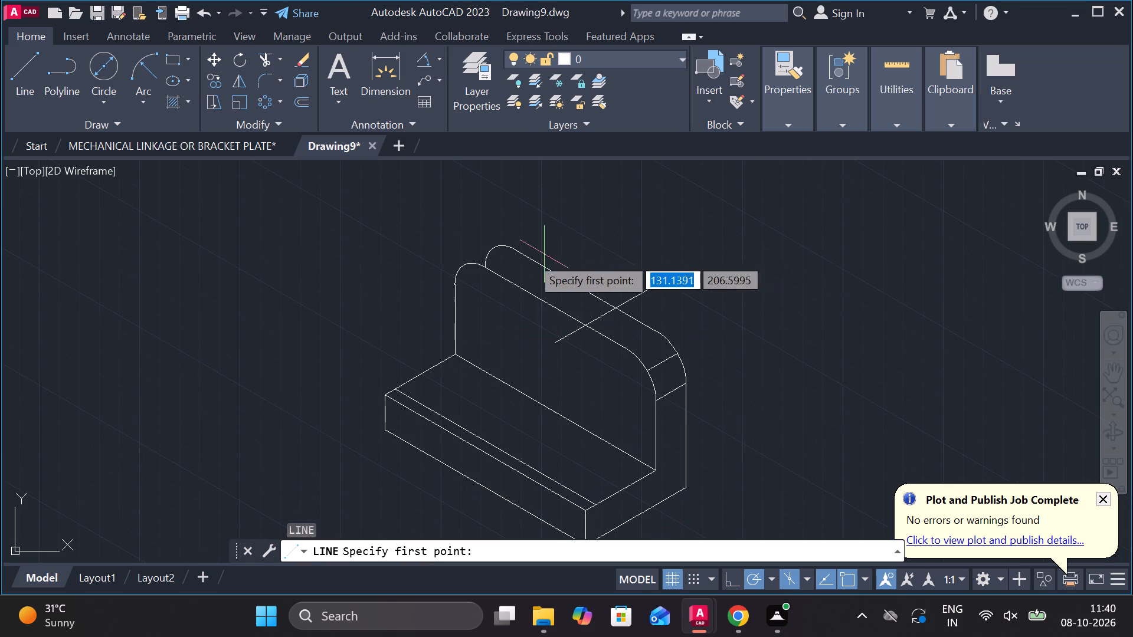
{"action": "left_click", "coordinate": [463, 269]}
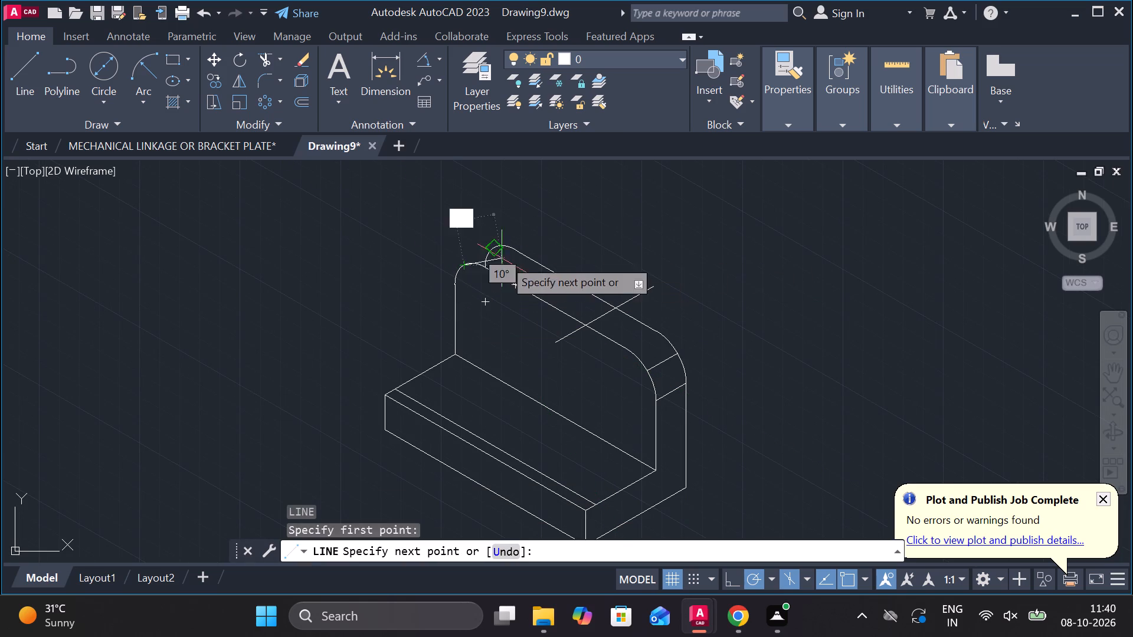
{"action": "scroll", "coordinate": [514, 235], "scroll_direction": "up", "scroll_amount": 2}
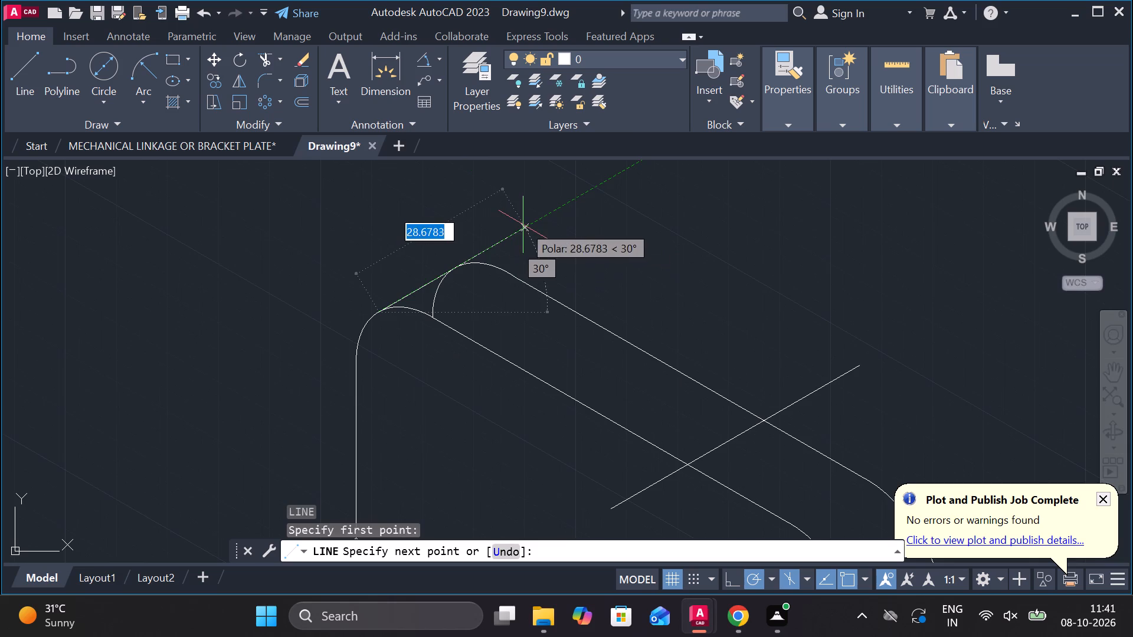
{"action": "left_click", "coordinate": [523, 225]}
{"action": "key", "text": "Escape"}
Trim the new line's overshoot past the back far-end arc and the hidden portion of that arc.
{"action": "type", "text": "TR"}
{"action": "key", "text": "space"}
{"action": "left_click", "coordinate": [492, 245]}
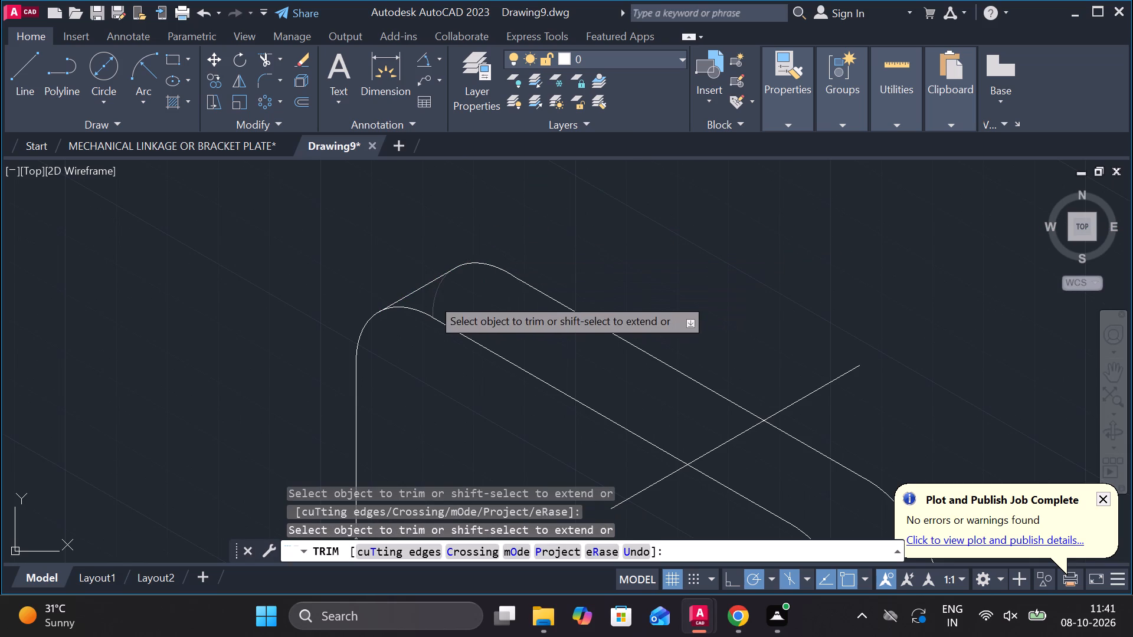
{"action": "left_click", "coordinate": [431, 297]}
Trim away the remaining construction line that crosses the upright's top face near its near end.
{"action": "scroll", "coordinate": [679, 313], "scroll_direction": "down", "scroll_amount": 1}
{"action": "scroll", "coordinate": [787, 324], "scroll_direction": "down", "scroll_amount": 1}
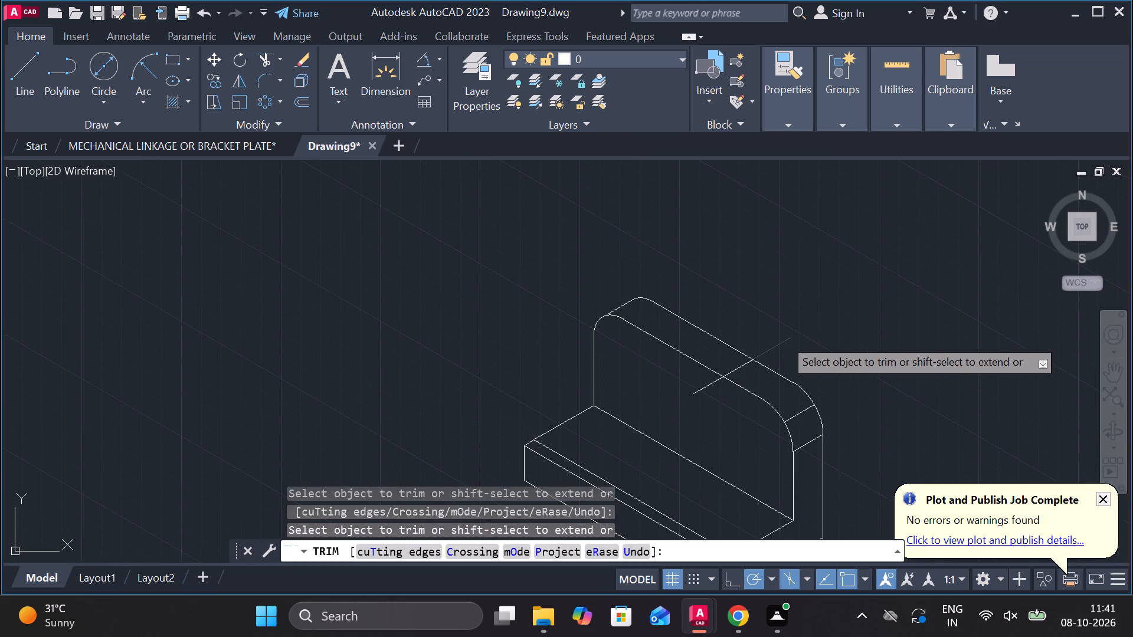
{"action": "left_click", "coordinate": [784, 338]}
{"action": "left_click", "coordinate": [741, 367]}
{"action": "left_click", "coordinate": [709, 384]}
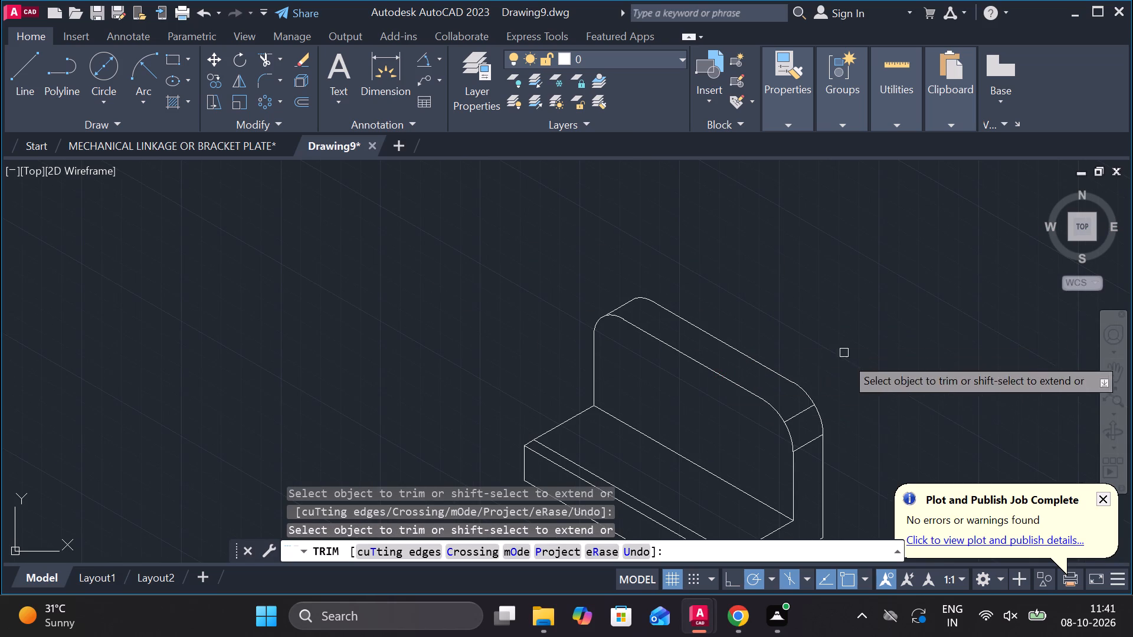
{"action": "scroll", "coordinate": [859, 380], "scroll_direction": "down", "scroll_amount": 1}
{"action": "middle_click_drag", "start_coordinate": [882, 372], "coordinate": [832, 333]}
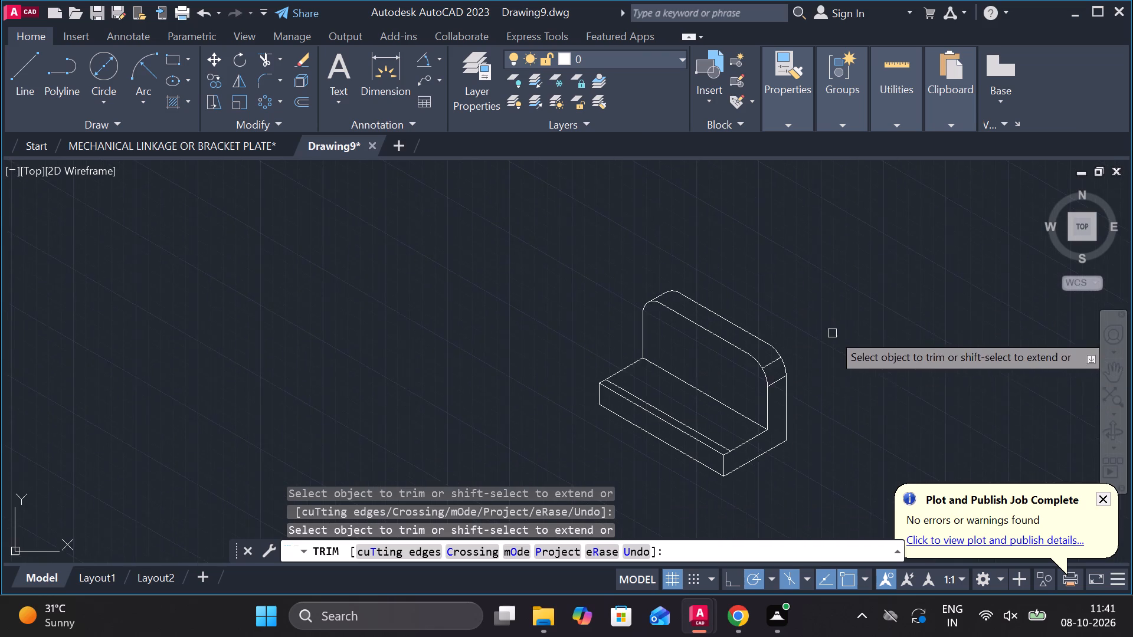
{"action": "scroll", "coordinate": [834, 356], "scroll_direction": "up", "scroll_amount": 1}
{"action": "middle_click_drag", "start_coordinate": [852, 373], "coordinate": [859, 317]}
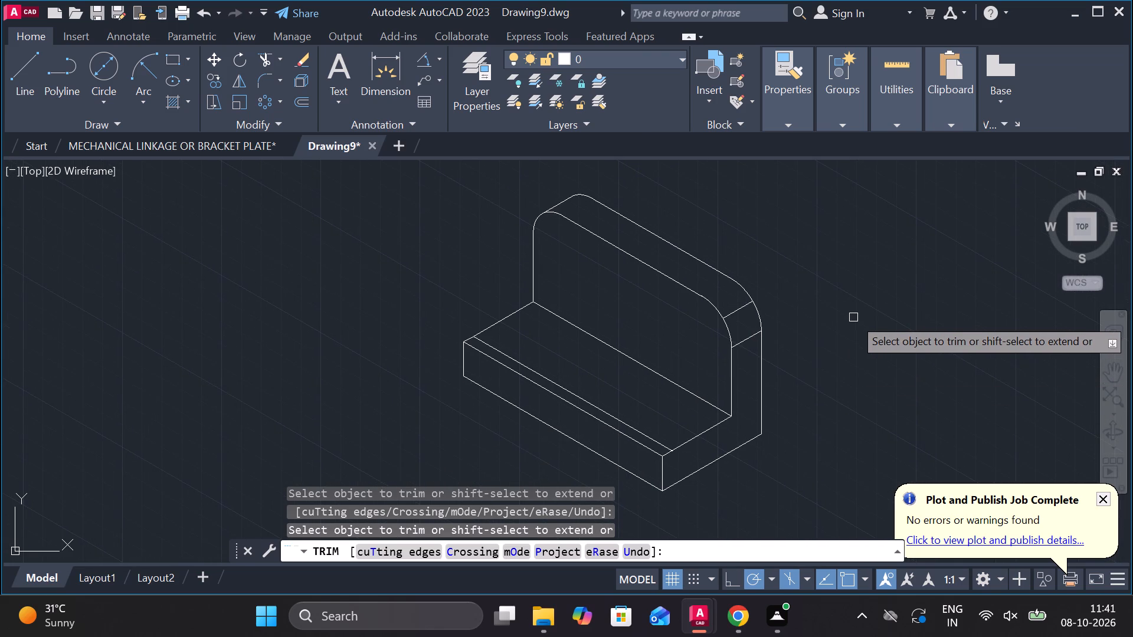
{"action": "key", "text": "Escape"}
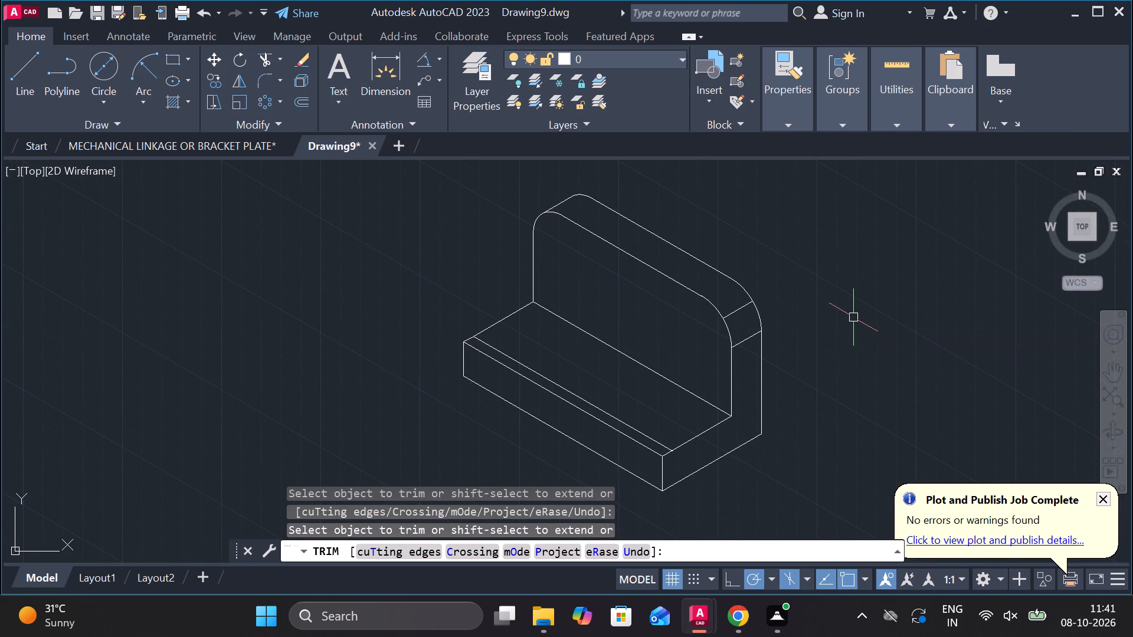
Draw a vertical construction line from the midpoint of the base's front bottom edge up past the top of the upright.
{"action": "key", "text": "l"}
{"action": "key", "text": "Return"}
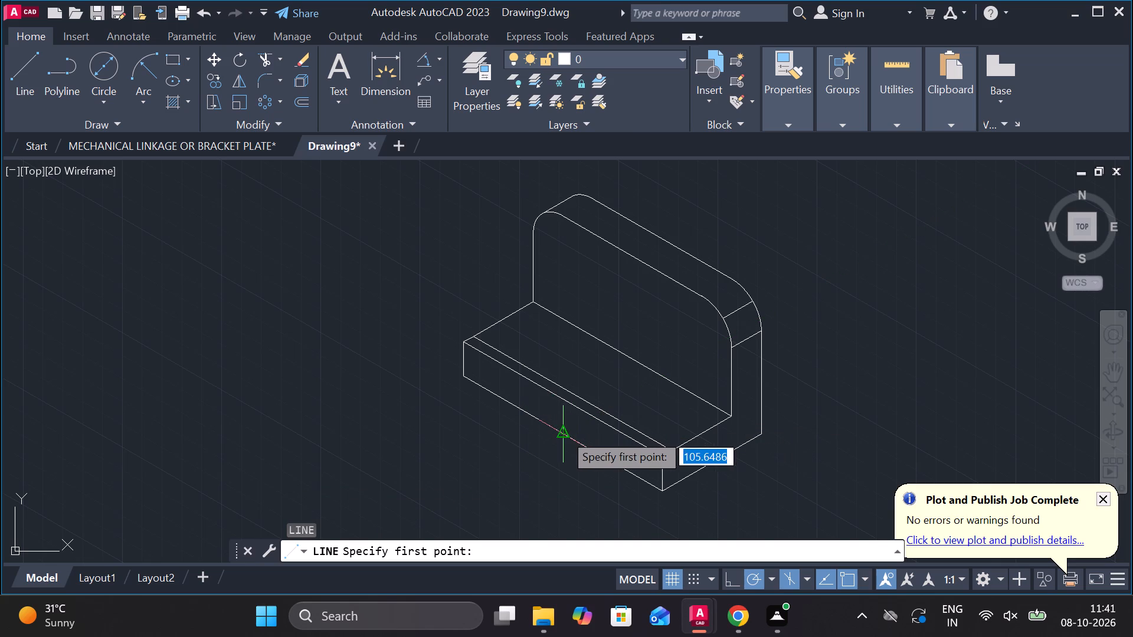
{"action": "left_click", "coordinate": [564, 433]}
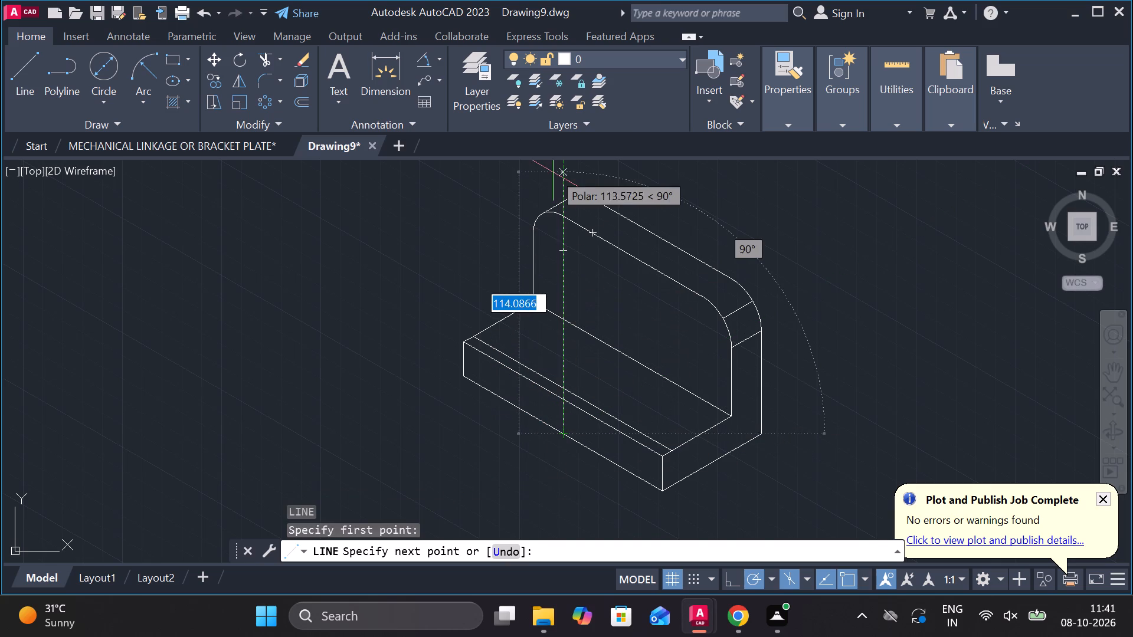
{"action": "middle_click_drag", "start_coordinate": [553, 171], "coordinate": [552, 260]}
{"action": "left_click", "coordinate": [550, 227]}
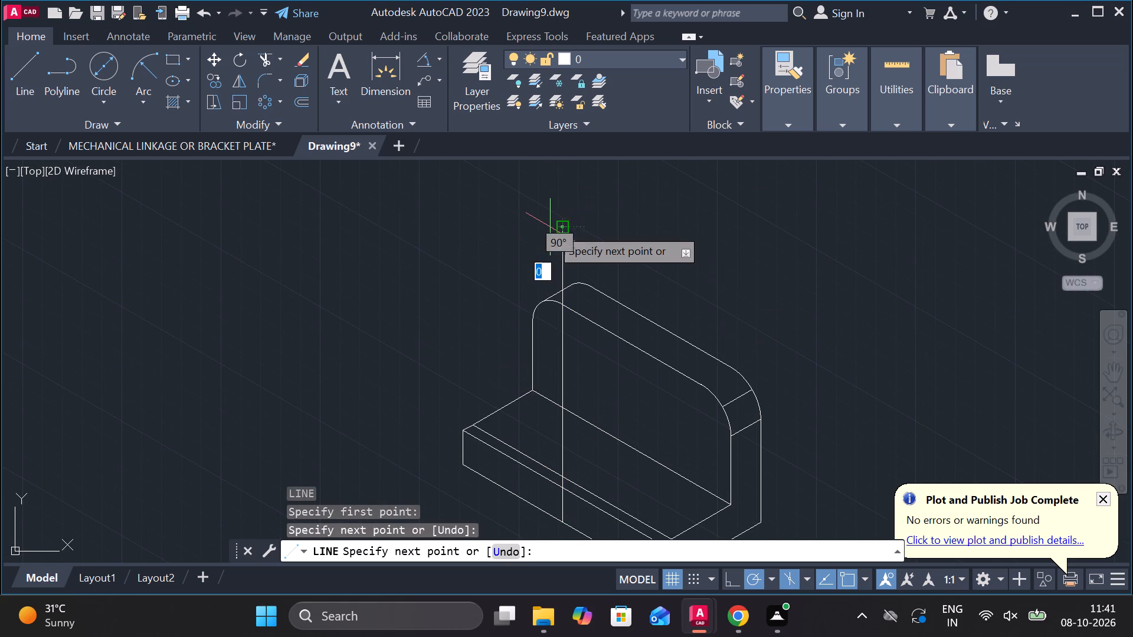
{"action": "key", "text": "grave"}
{"action": "key", "text": "Escape"}
{"action": "key", "text": "Escape"}
Draw a construction line from the midpoint of the upright's back top edge along the thickness direction to beyond the base's far-end corner.
{"action": "key", "text": "l"}
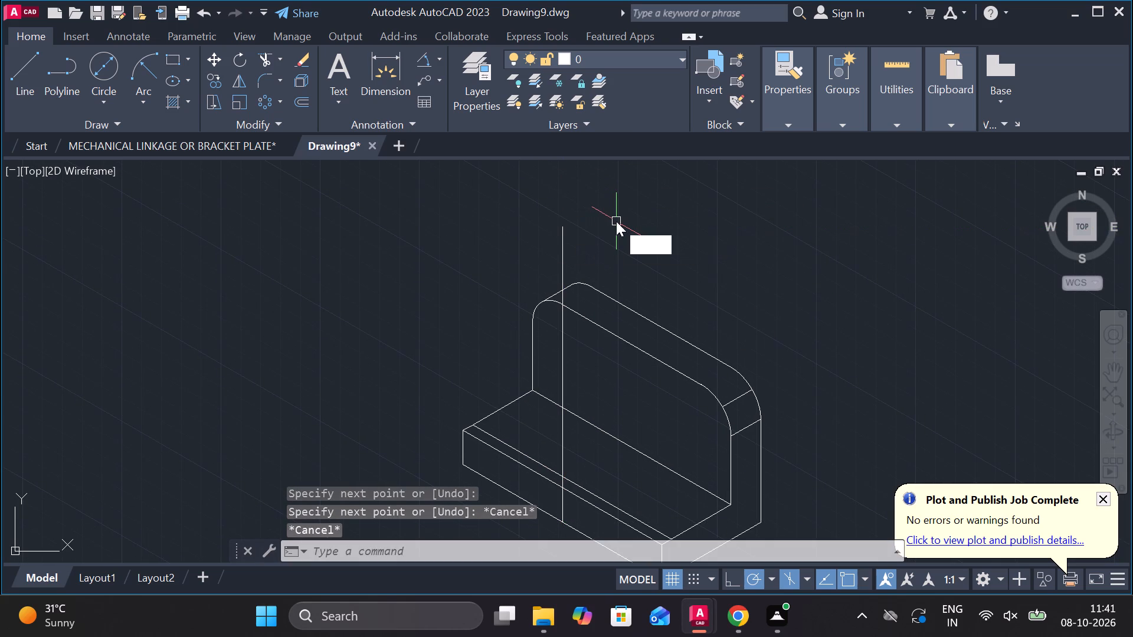
{"action": "key", "text": "Return"}
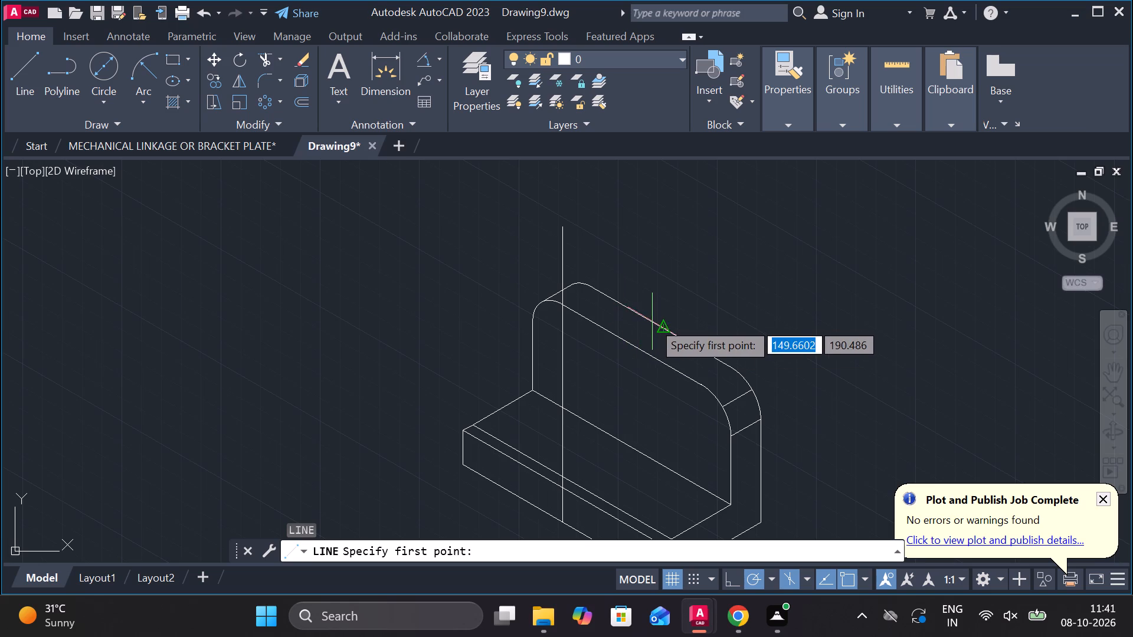
{"action": "left_click", "coordinate": [660, 323]}
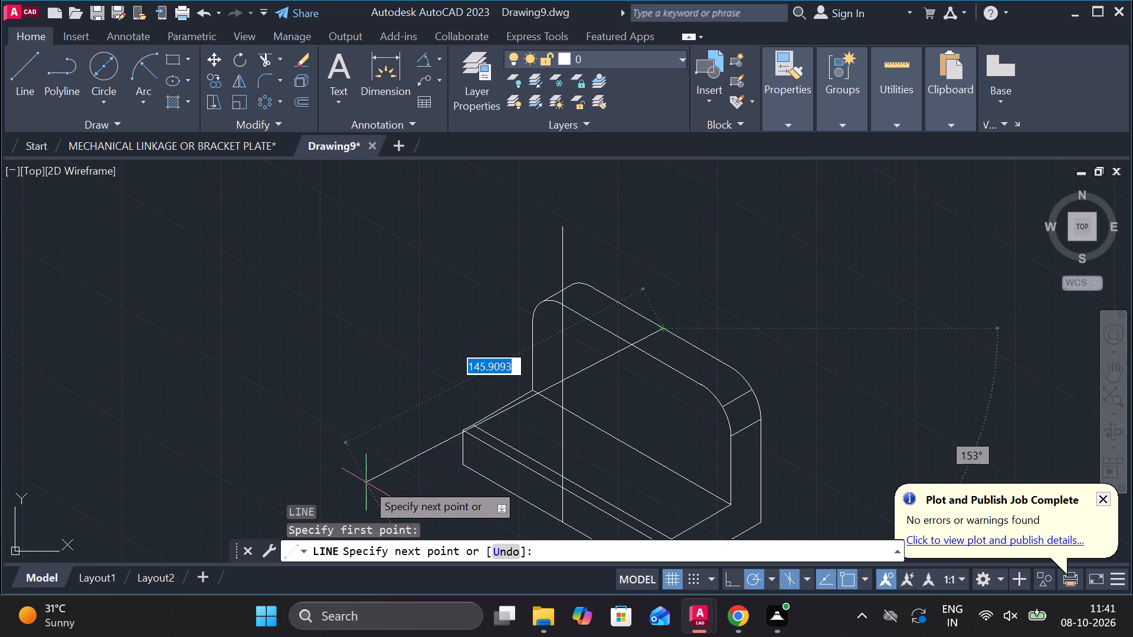
{"action": "left_click", "coordinate": [374, 497]}
{"action": "key", "text": "Escape"}
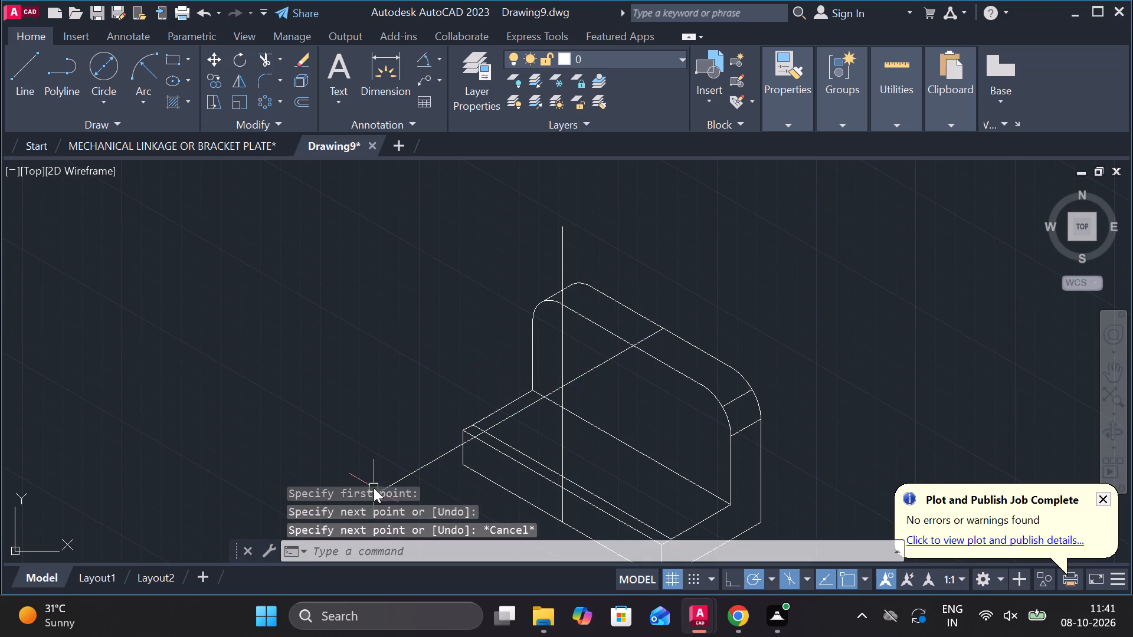
{"action": "middle_click_drag", "start_coordinate": [377, 474], "coordinate": [356, 376]}
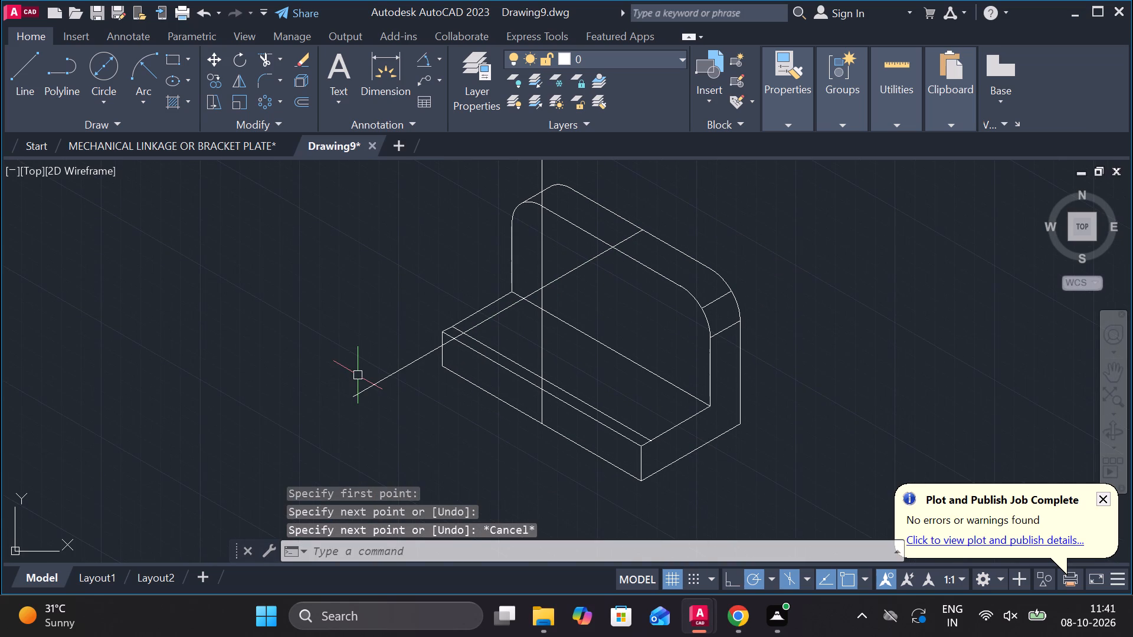
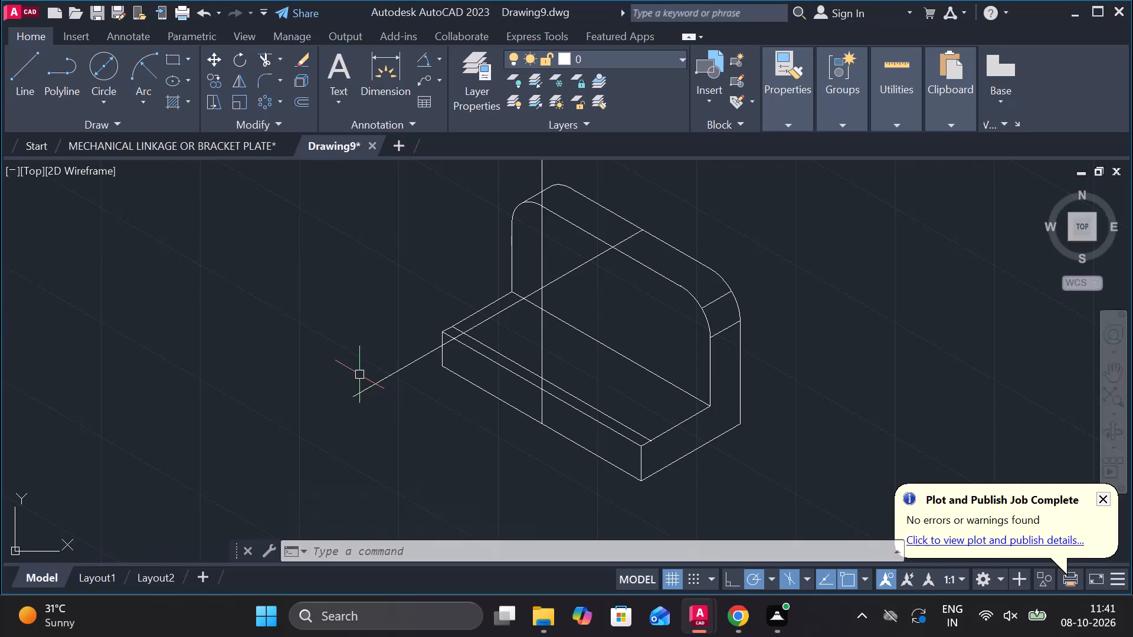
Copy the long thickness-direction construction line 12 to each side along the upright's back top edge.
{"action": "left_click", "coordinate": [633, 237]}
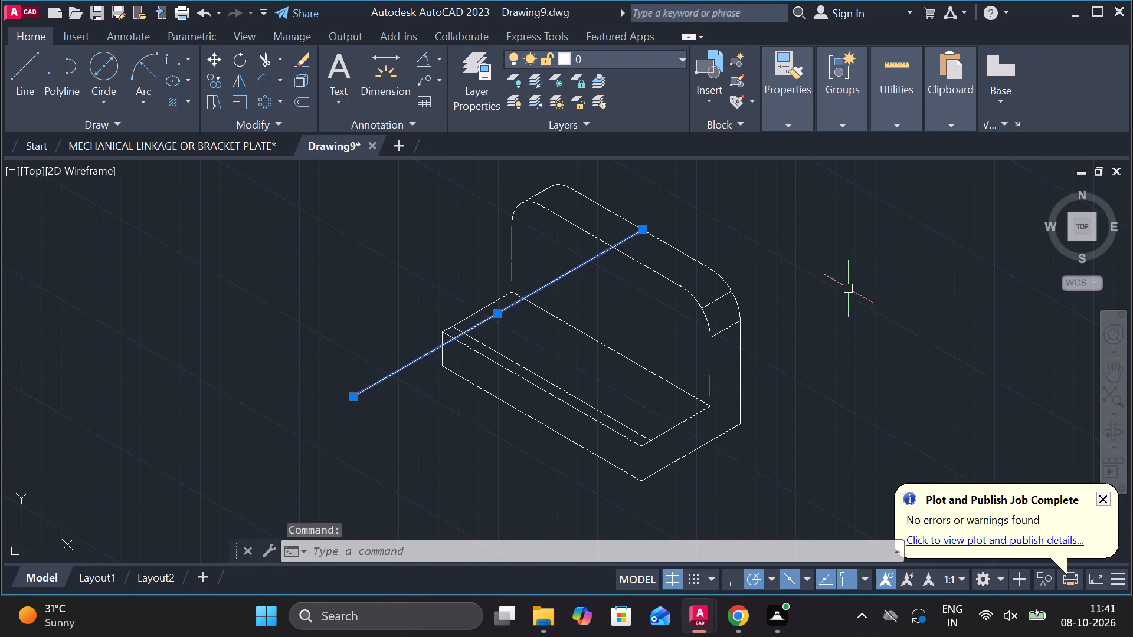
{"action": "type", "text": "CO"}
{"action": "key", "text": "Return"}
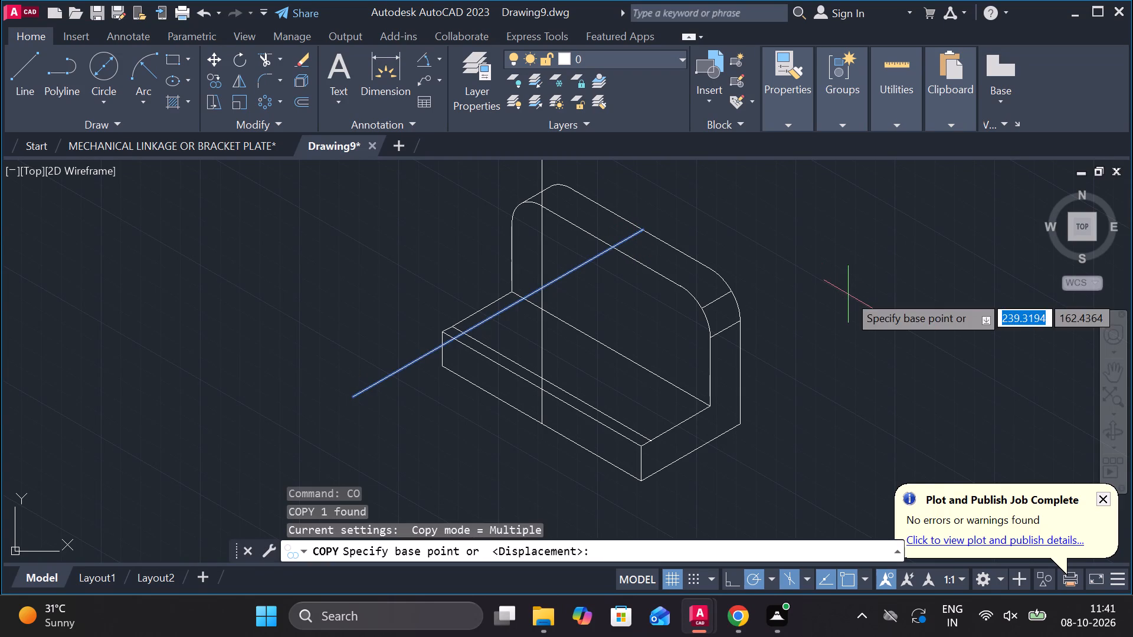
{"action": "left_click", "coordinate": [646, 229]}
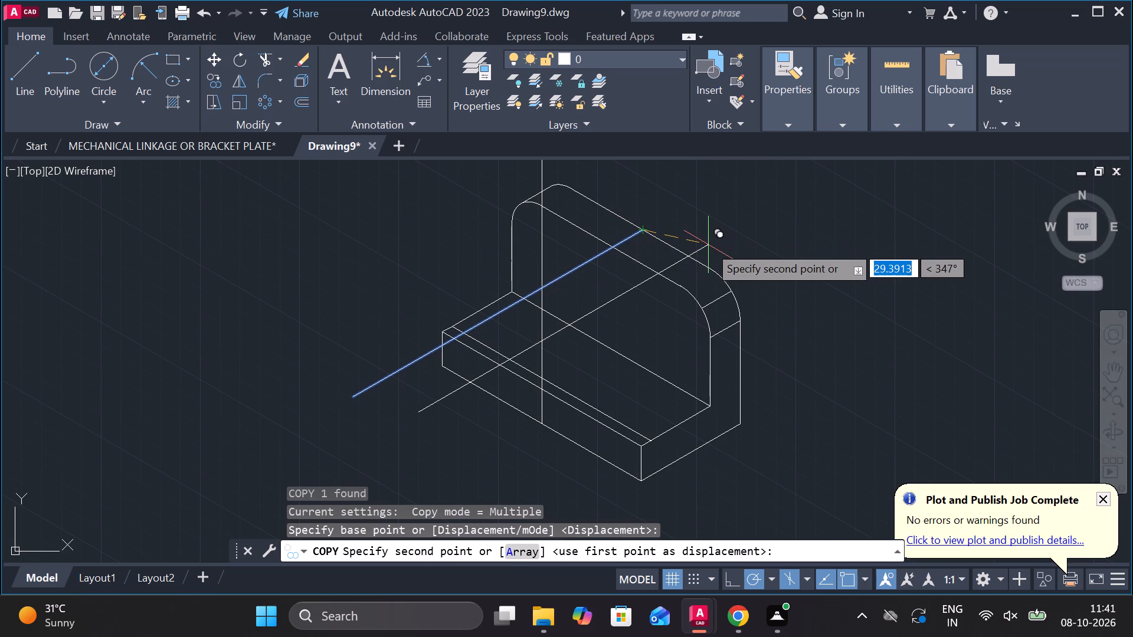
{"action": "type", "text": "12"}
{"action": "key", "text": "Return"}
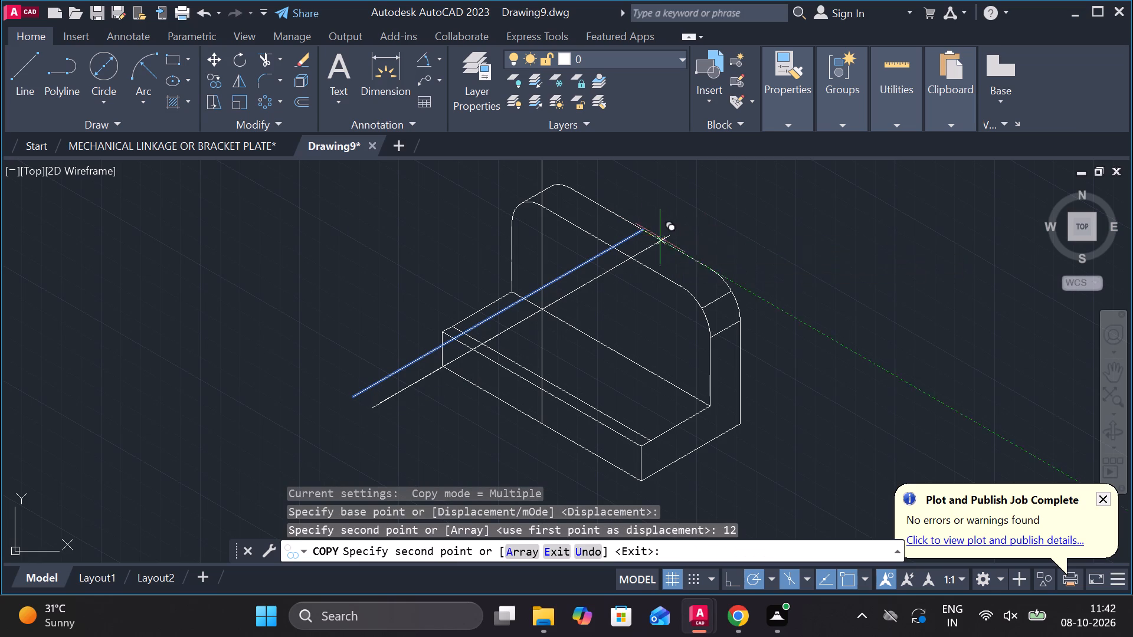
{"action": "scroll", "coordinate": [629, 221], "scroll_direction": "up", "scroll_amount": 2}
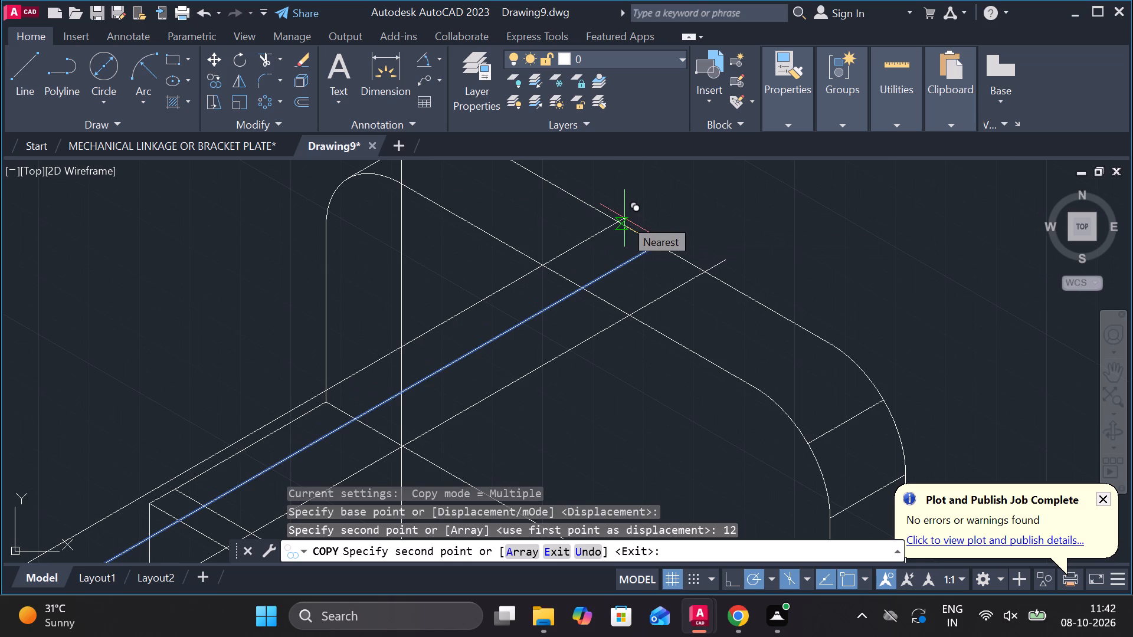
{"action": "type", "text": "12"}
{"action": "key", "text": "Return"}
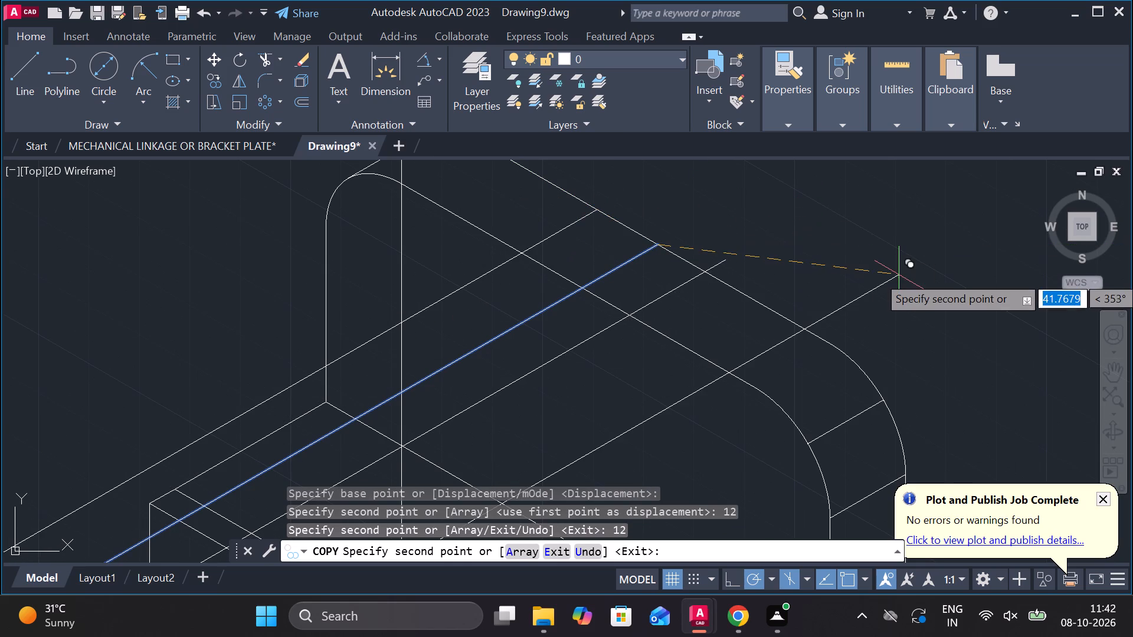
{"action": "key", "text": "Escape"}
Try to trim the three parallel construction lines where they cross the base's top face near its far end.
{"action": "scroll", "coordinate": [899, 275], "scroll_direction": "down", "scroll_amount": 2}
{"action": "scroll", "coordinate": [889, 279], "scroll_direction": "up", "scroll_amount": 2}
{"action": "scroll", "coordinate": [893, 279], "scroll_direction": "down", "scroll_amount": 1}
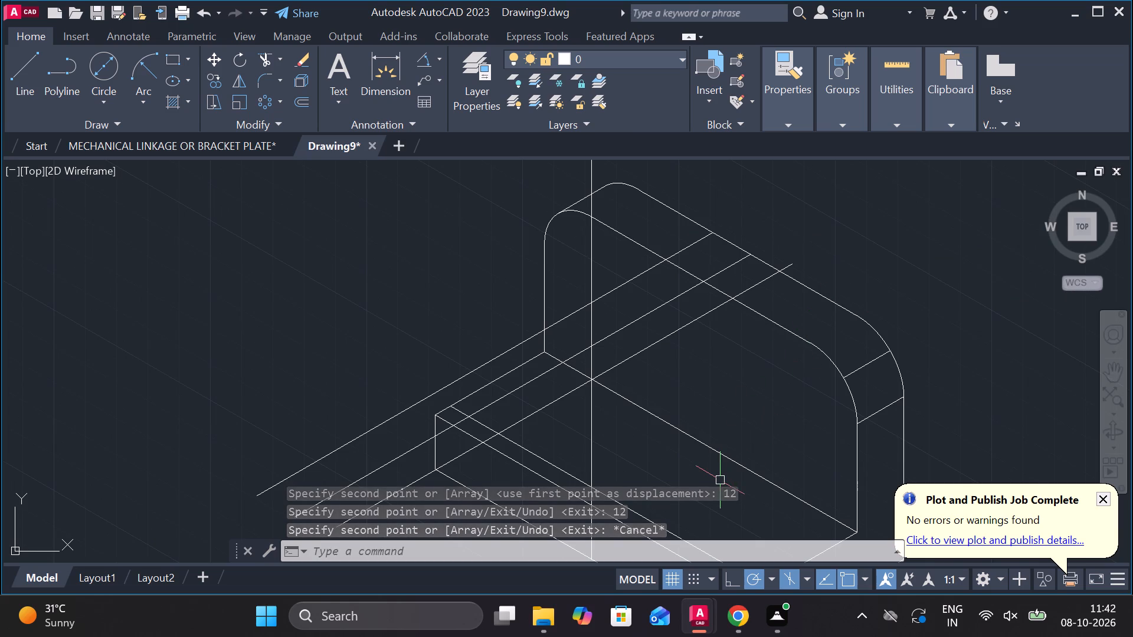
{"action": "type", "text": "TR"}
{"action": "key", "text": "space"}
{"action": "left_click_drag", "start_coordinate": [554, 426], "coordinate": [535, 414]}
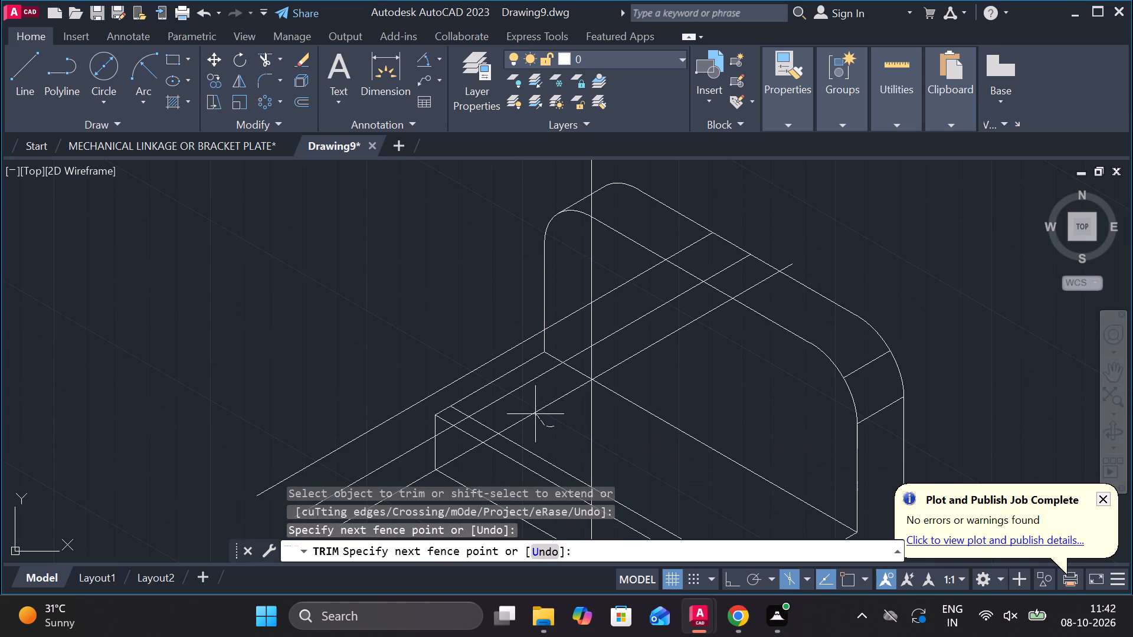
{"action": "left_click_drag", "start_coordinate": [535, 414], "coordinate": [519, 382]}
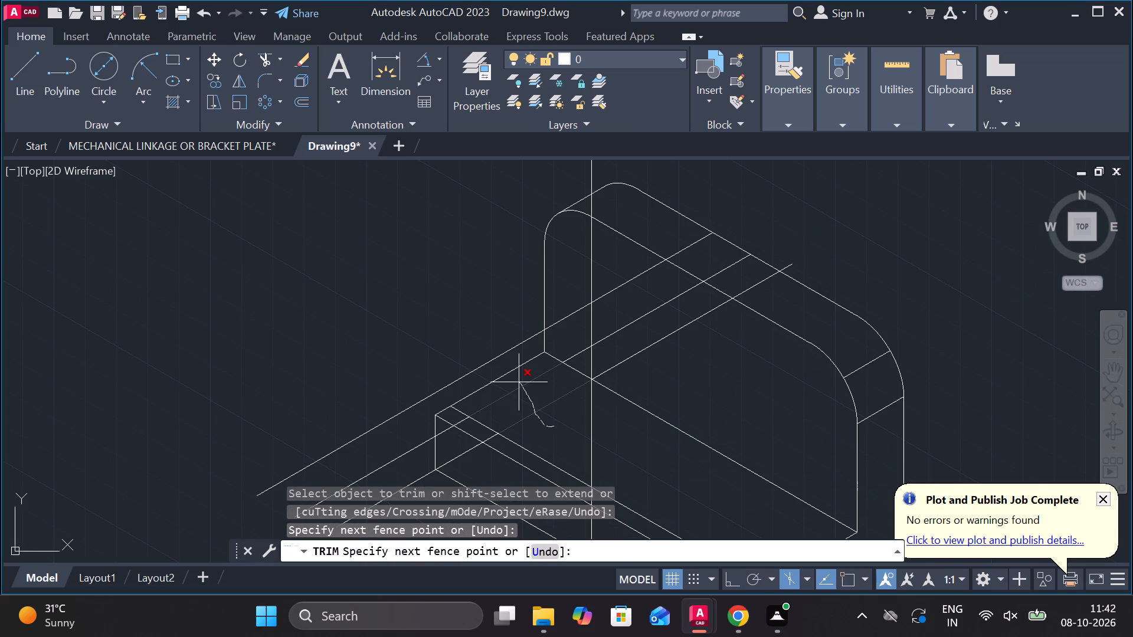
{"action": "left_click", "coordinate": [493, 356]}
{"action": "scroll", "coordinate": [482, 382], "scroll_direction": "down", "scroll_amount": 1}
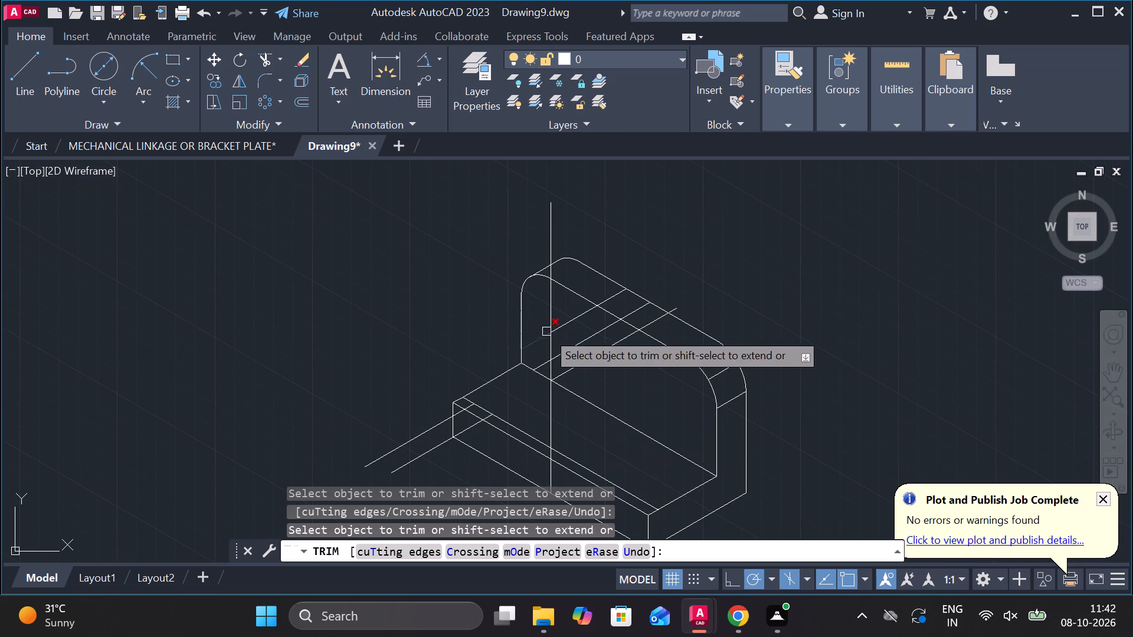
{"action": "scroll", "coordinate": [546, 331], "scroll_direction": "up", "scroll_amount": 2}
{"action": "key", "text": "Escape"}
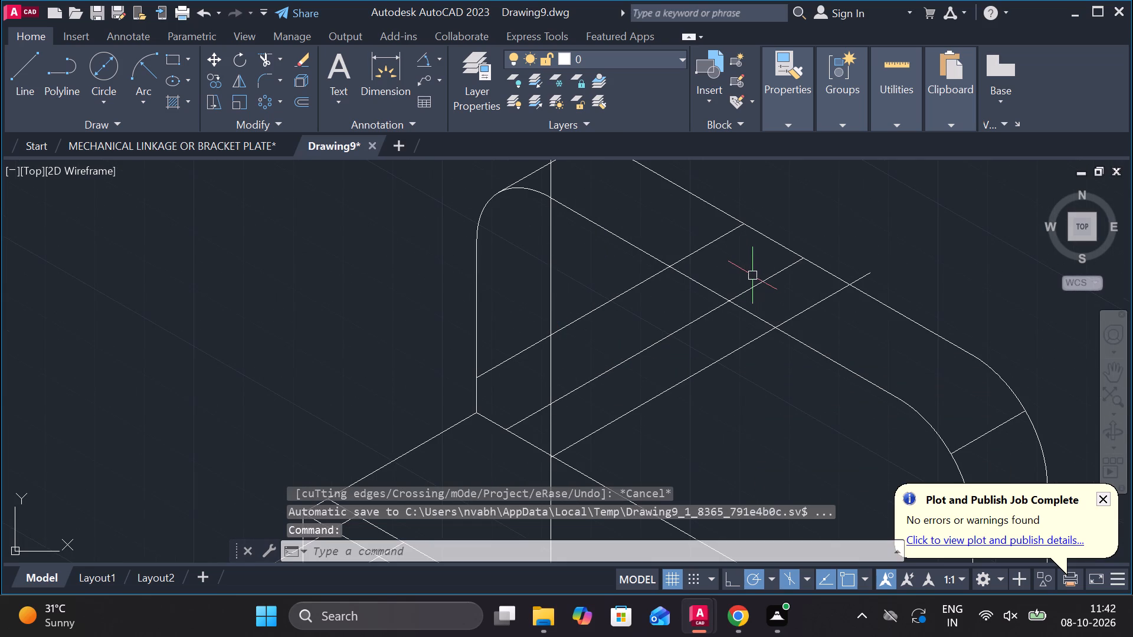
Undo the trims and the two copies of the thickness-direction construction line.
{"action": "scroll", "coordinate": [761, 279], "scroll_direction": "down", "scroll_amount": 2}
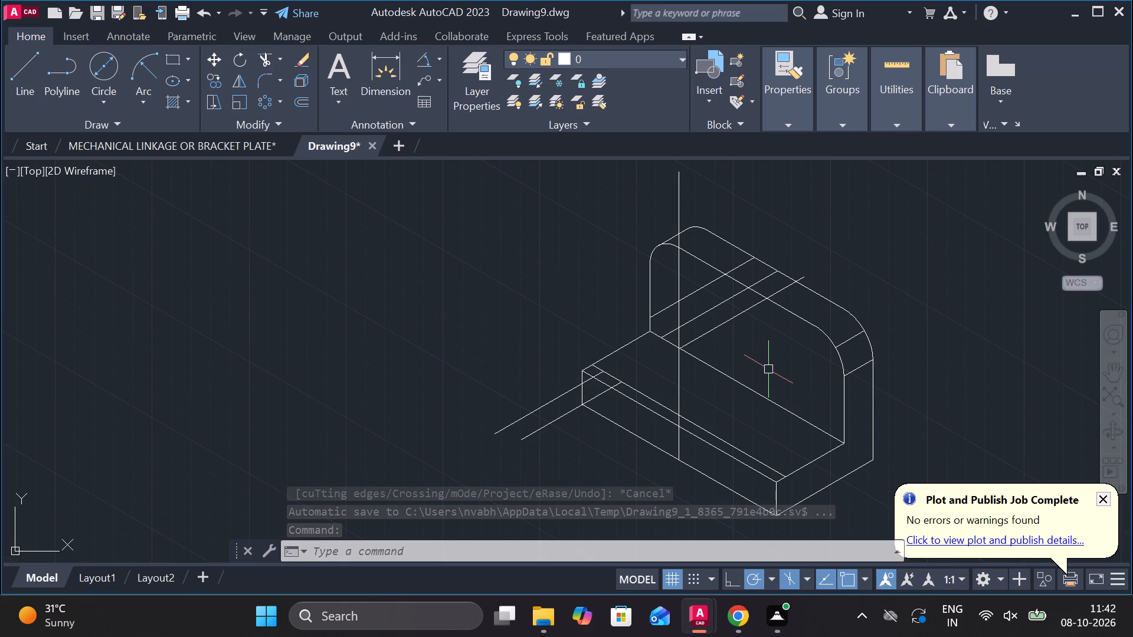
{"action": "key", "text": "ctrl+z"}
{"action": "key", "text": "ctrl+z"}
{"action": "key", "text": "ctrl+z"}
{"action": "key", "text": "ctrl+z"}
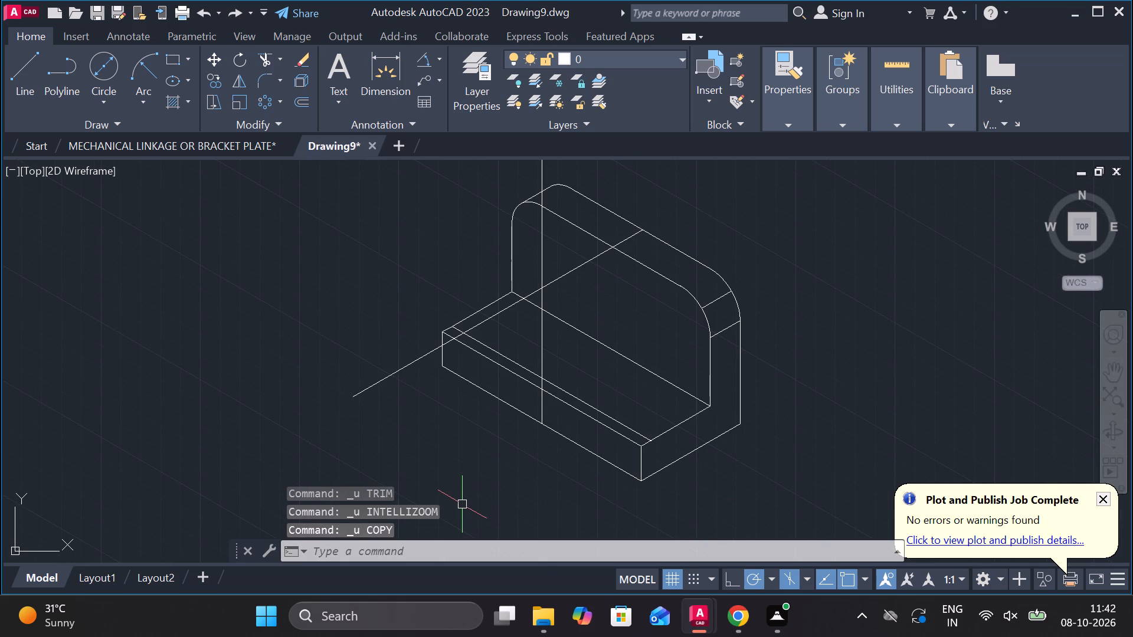
Trim the thickness-direction construction line beyond the base's far end and across the base's end and top faces.
{"action": "type", "text": "TR"}
{"action": "key", "text": "space"}
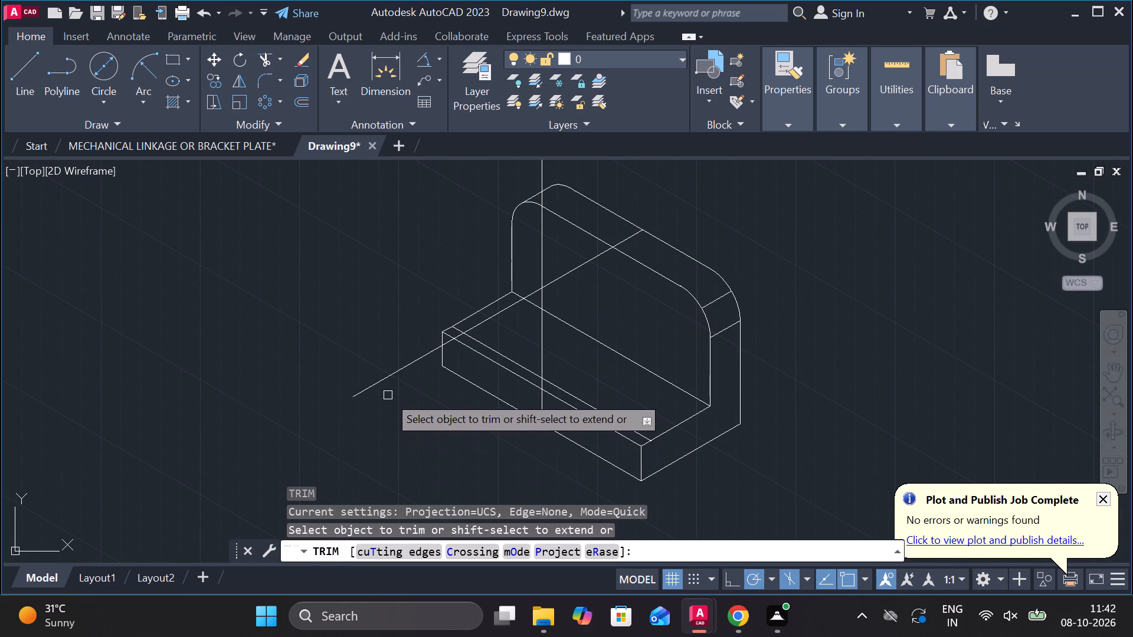
{"action": "left_click", "coordinate": [382, 383]}
{"action": "scroll", "coordinate": [413, 354], "scroll_direction": "up", "scroll_amount": 2}
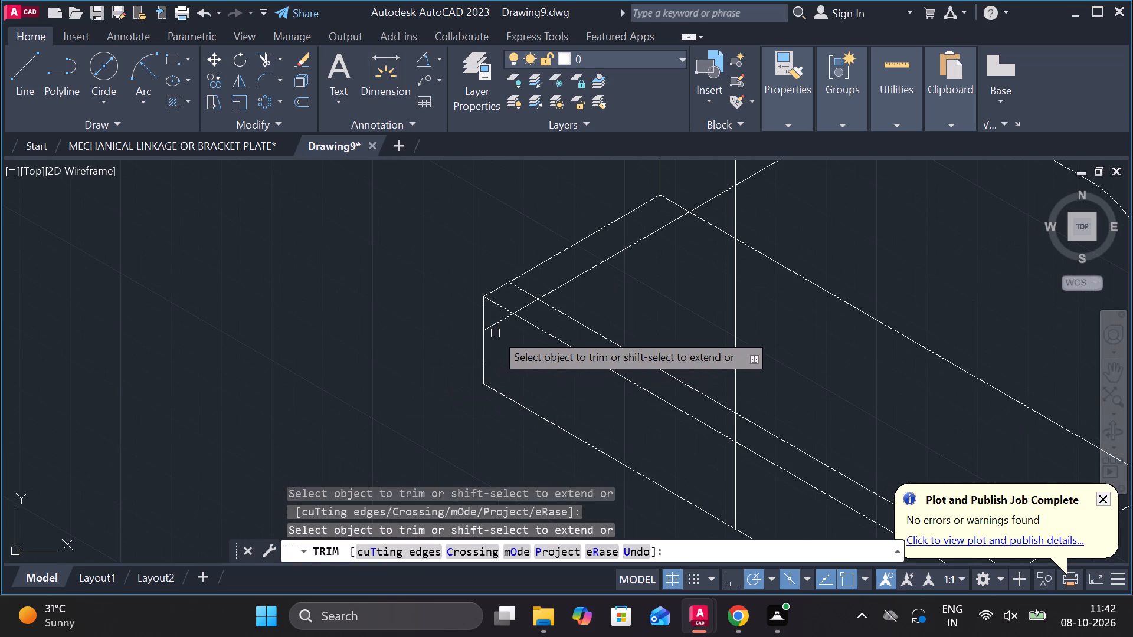
{"action": "left_click", "coordinate": [495, 327]}
{"action": "left_click", "coordinate": [523, 307]}
{"action": "left_click", "coordinate": [555, 292]}
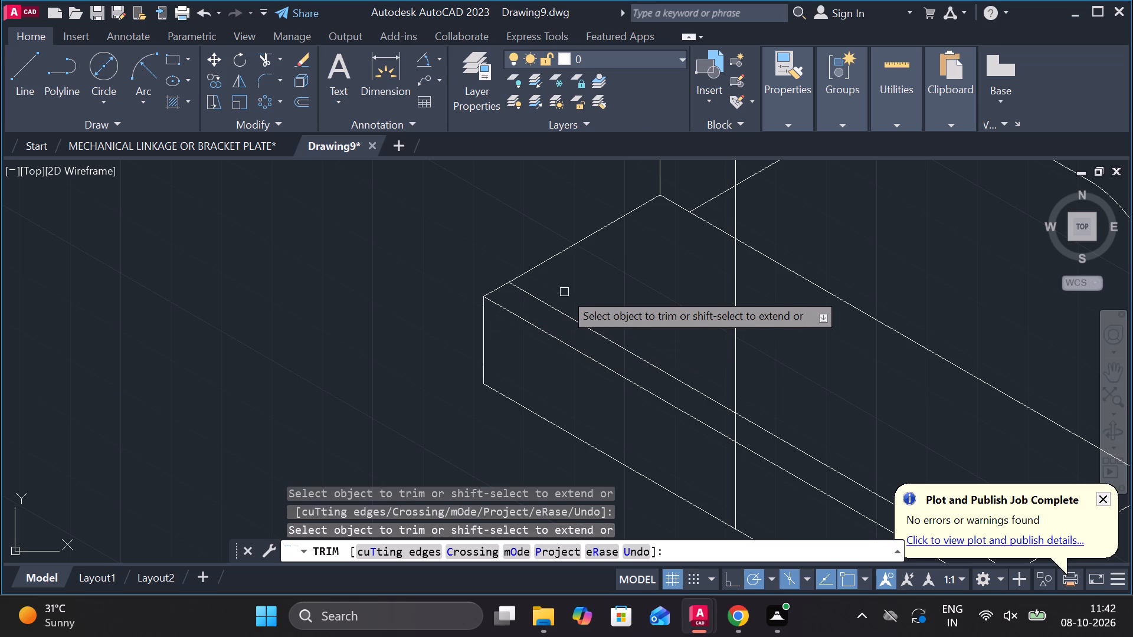
Trim away the portions of the vertical and thickness-direction construction lines that cross the upright's front face.
{"action": "scroll", "coordinate": [567, 292], "scroll_direction": "down", "scroll_amount": 2}
{"action": "middle_click_drag", "start_coordinate": [686, 249], "coordinate": [702, 291]}
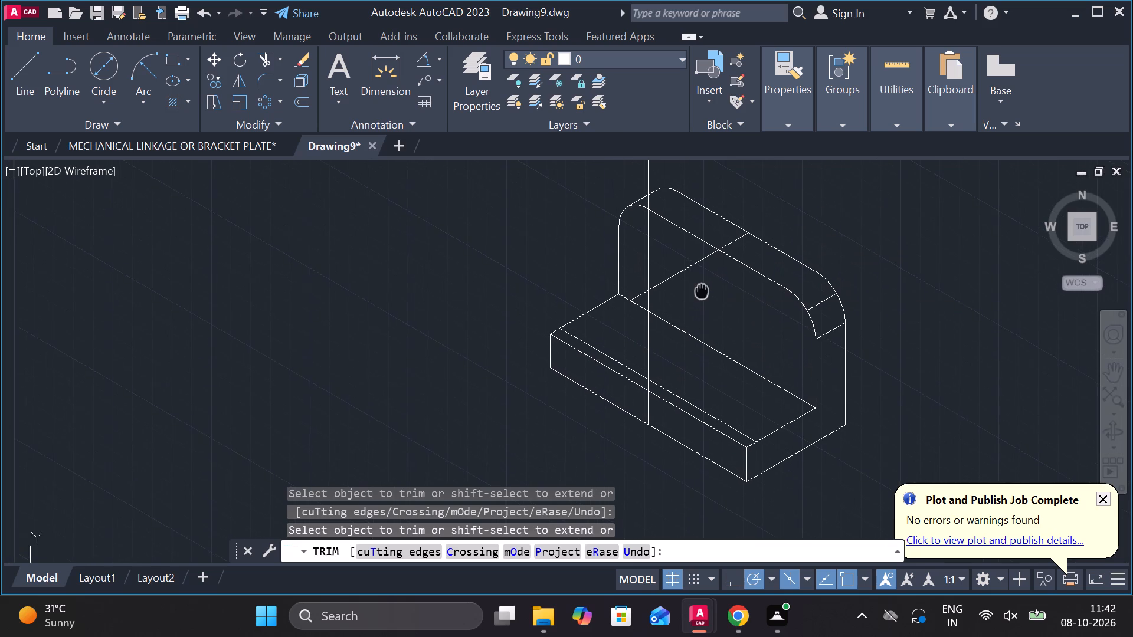
{"action": "left_click", "coordinate": [649, 258]}
{"action": "left_click", "coordinate": [656, 284]}
{"action": "left_click", "coordinate": [650, 301]}
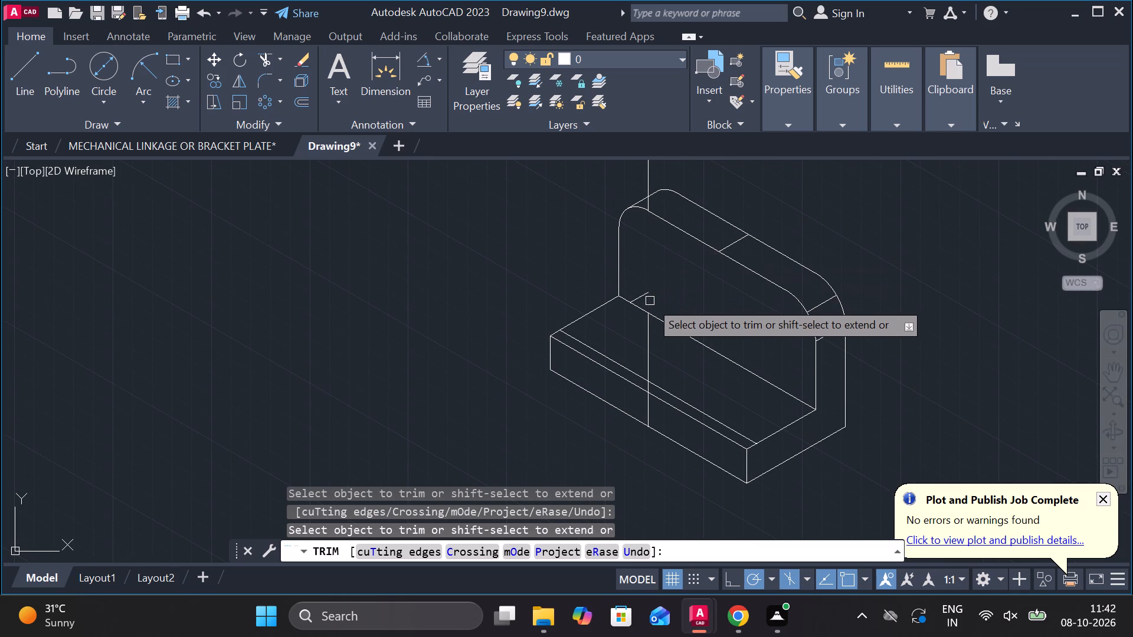
{"action": "left_click", "coordinate": [646, 298]}
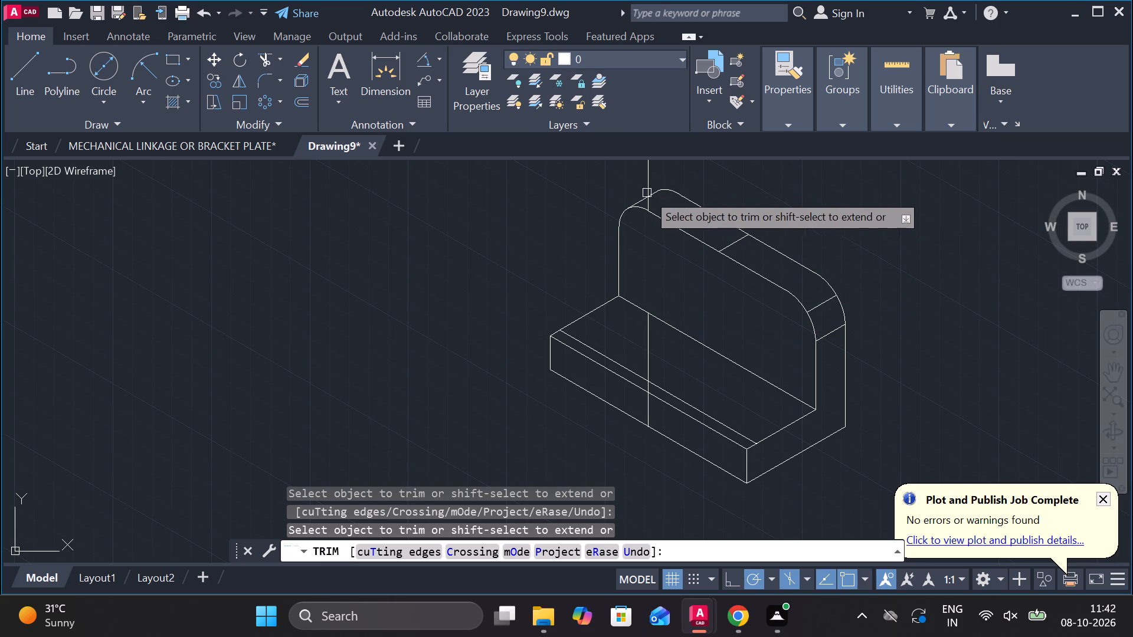
Trim the vertical construction line above the upright and its remaining piece across the upright's top face.
{"action": "middle_click_drag", "start_coordinate": [654, 209], "coordinate": [629, 433]}
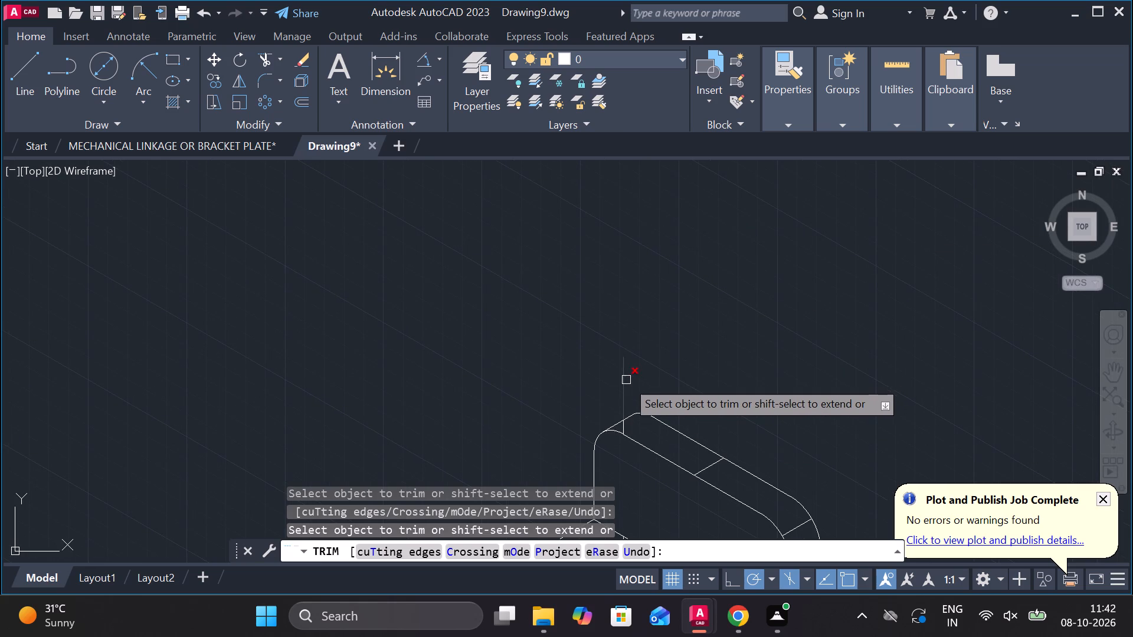
{"action": "left_click", "coordinate": [626, 380]}
{"action": "middle_click_drag", "start_coordinate": [651, 377], "coordinate": [666, 347]}
{"action": "scroll", "coordinate": [706, 356], "scroll_direction": "up", "scroll_amount": 3}
{"action": "middle_click_drag", "start_coordinate": [591, 431], "coordinate": [1011, 293]}
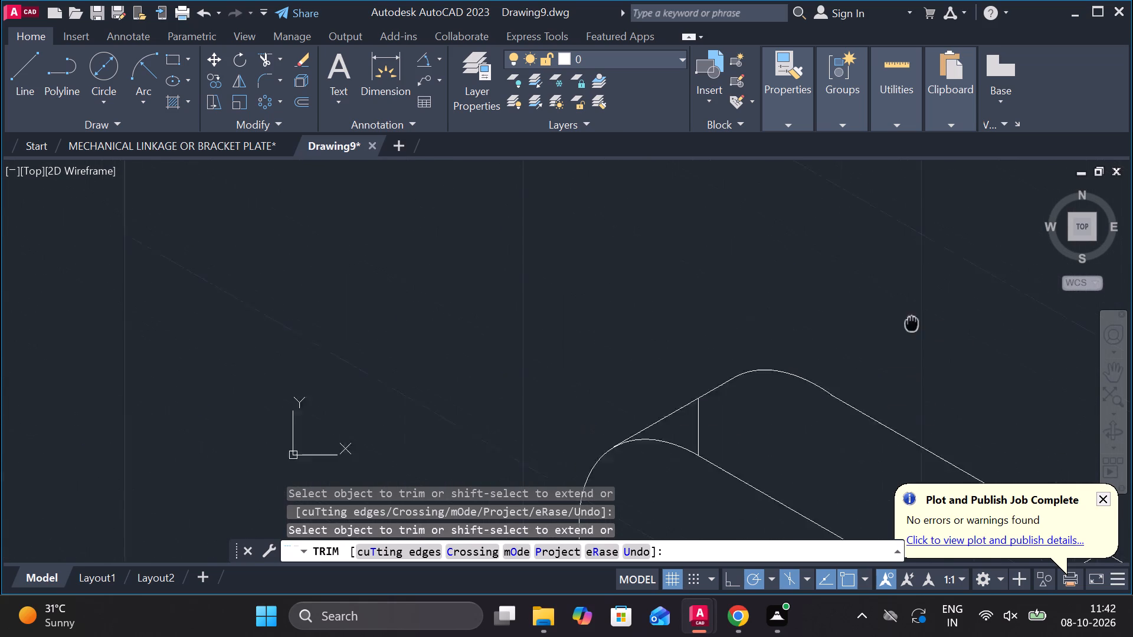
{"action": "middle_click_drag", "start_coordinate": [1011, 293], "coordinate": [1026, 281]}
{"action": "left_click", "coordinate": [860, 377]}
{"action": "scroll", "coordinate": [755, 376], "scroll_direction": "down", "scroll_amount": 2}
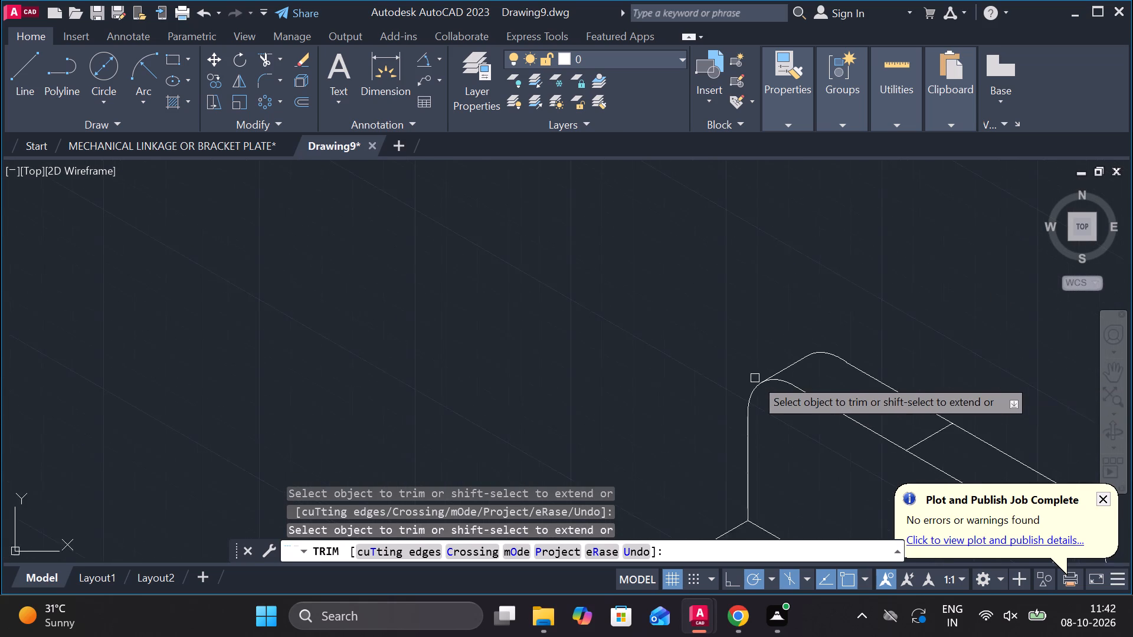
{"action": "scroll", "coordinate": [755, 378], "scroll_direction": "down", "scroll_amount": 2}
{"action": "middle_click_drag", "start_coordinate": [931, 386], "coordinate": [831, 360]}
{"action": "scroll", "coordinate": [829, 357], "scroll_direction": "up", "scroll_amount": 2}
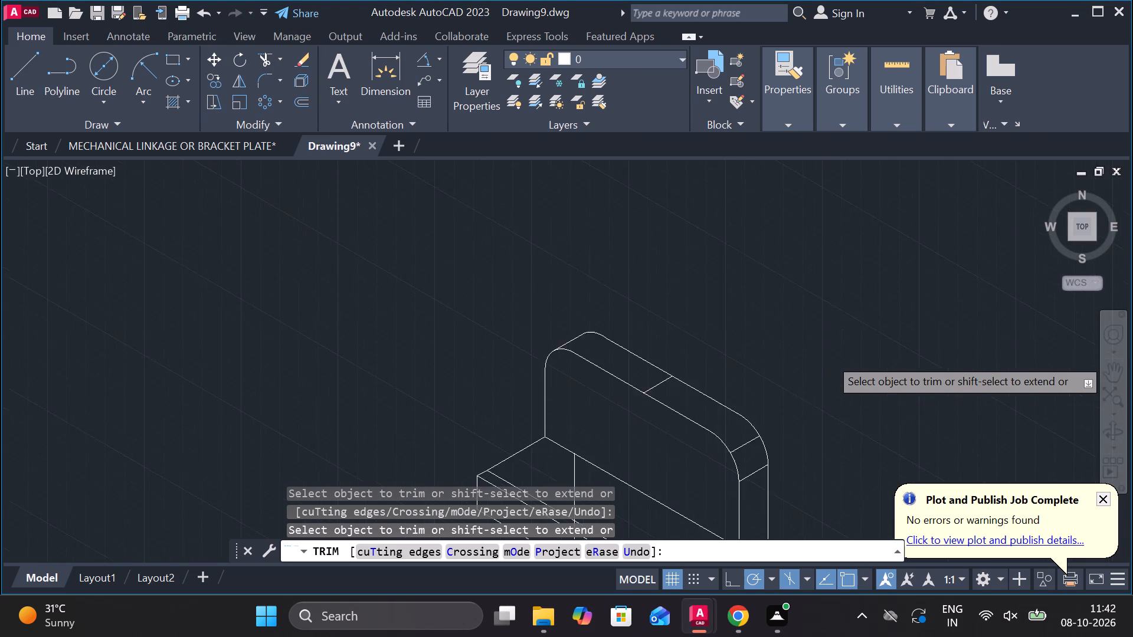
{"action": "key", "text": "Escape"}
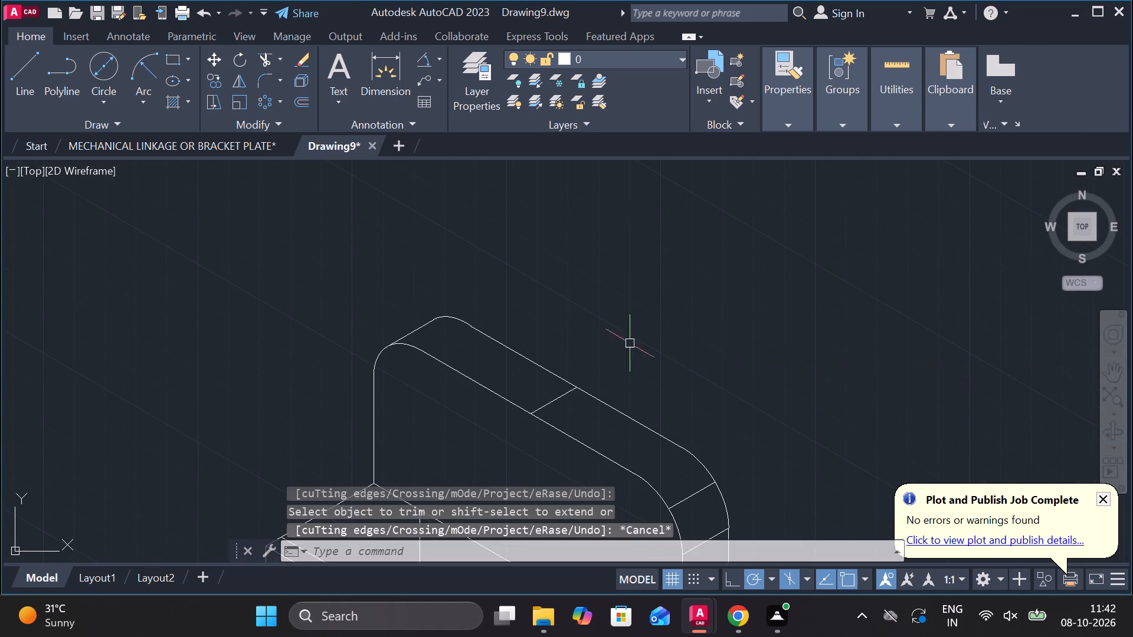
Copy the short centre line on the upright's top face 12 to each side along the top edge.
{"action": "left_click", "coordinate": [551, 397]}
{"action": "type", "text": "CO"}
{"action": "key", "text": "Return"}
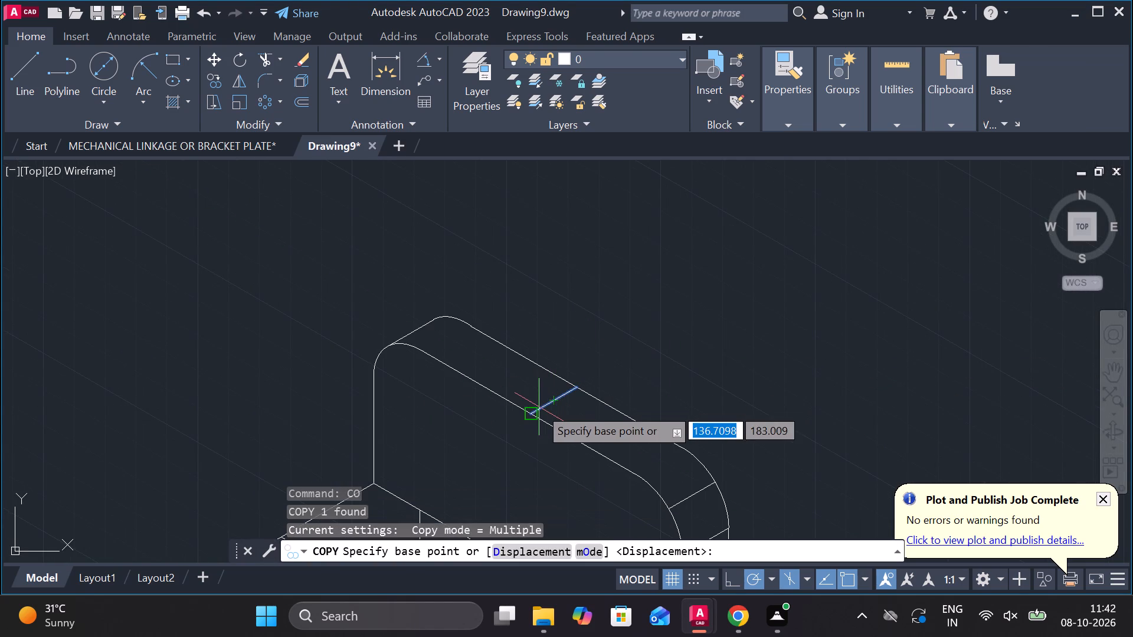
{"action": "left_click", "coordinate": [539, 407]}
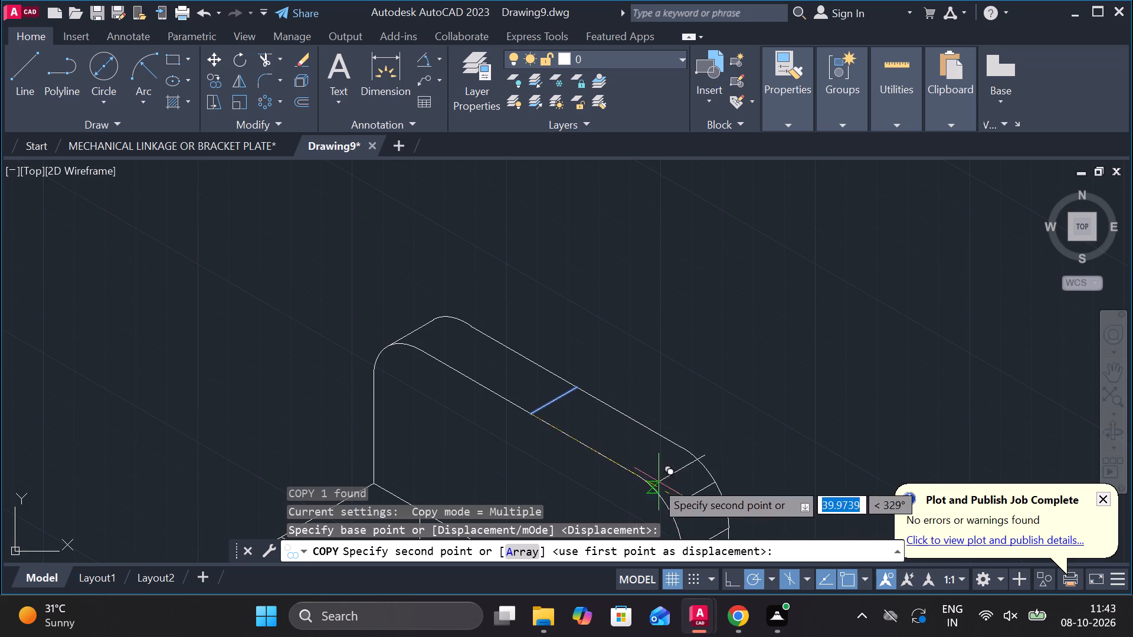
{"action": "middle_click_drag", "start_coordinate": [650, 480], "coordinate": [528, 314]}
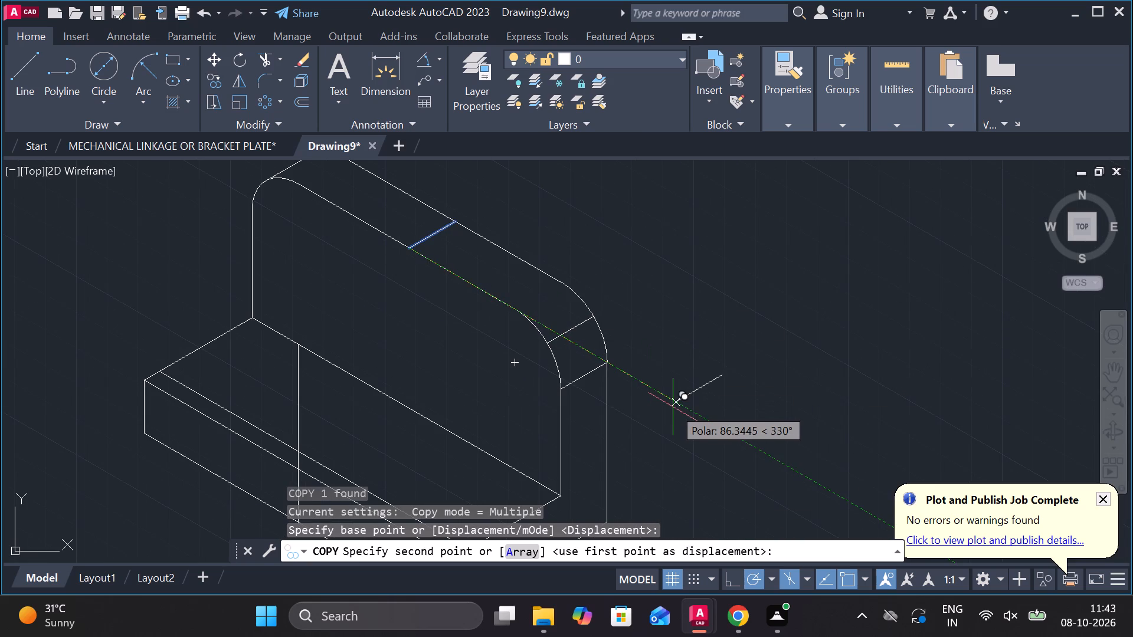
{"action": "type", "text": "12"}
{"action": "key", "text": "Return"}
{"action": "middle_click_drag", "start_coordinate": [416, 342], "coordinate": [432, 343]}
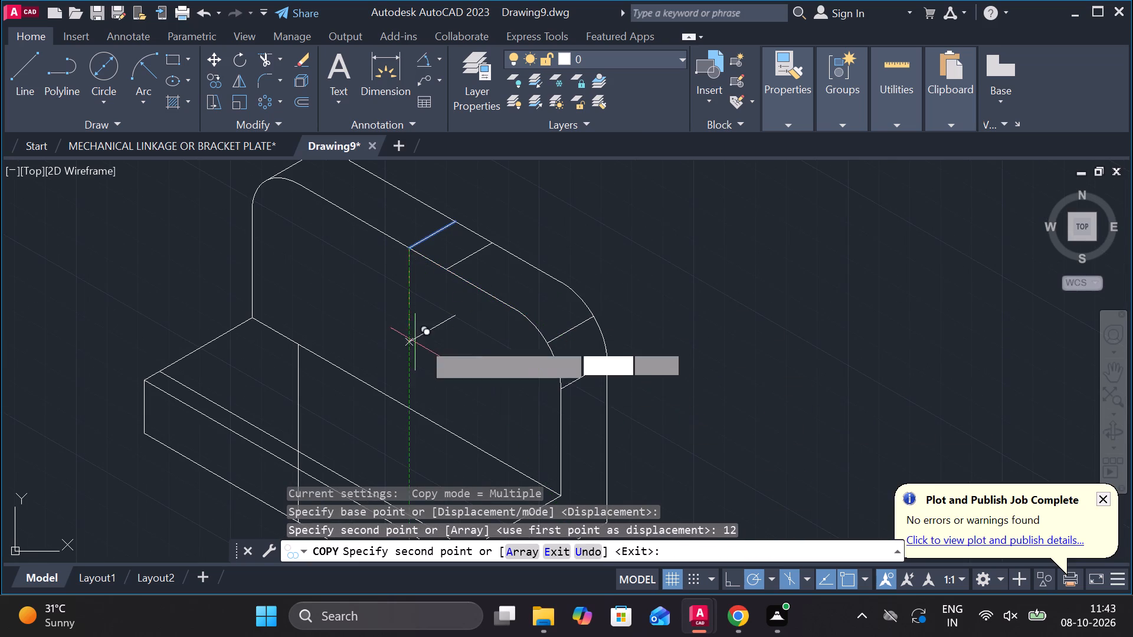
{"action": "middle_click_drag", "start_coordinate": [432, 343], "coordinate": [575, 467]}
{"action": "type", "text": "12"}
{"action": "key", "text": "Return"}
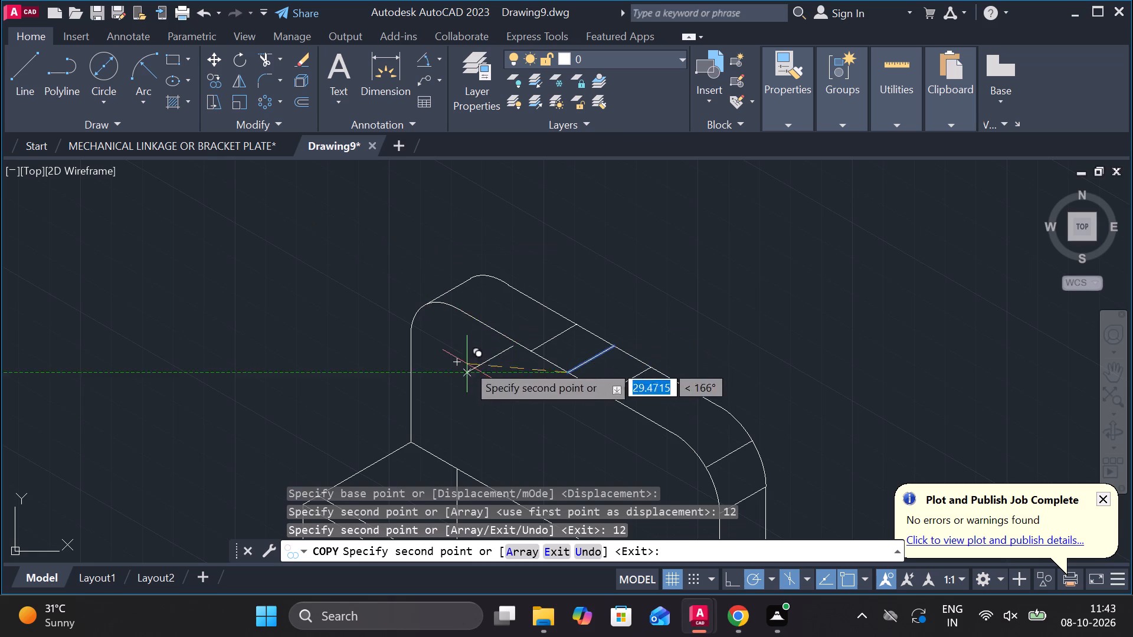
{"action": "scroll", "coordinate": [483, 396], "scroll_direction": "down", "scroll_amount": 1}
{"action": "middle_click_drag", "start_coordinate": [478, 396], "coordinate": [413, 334]}
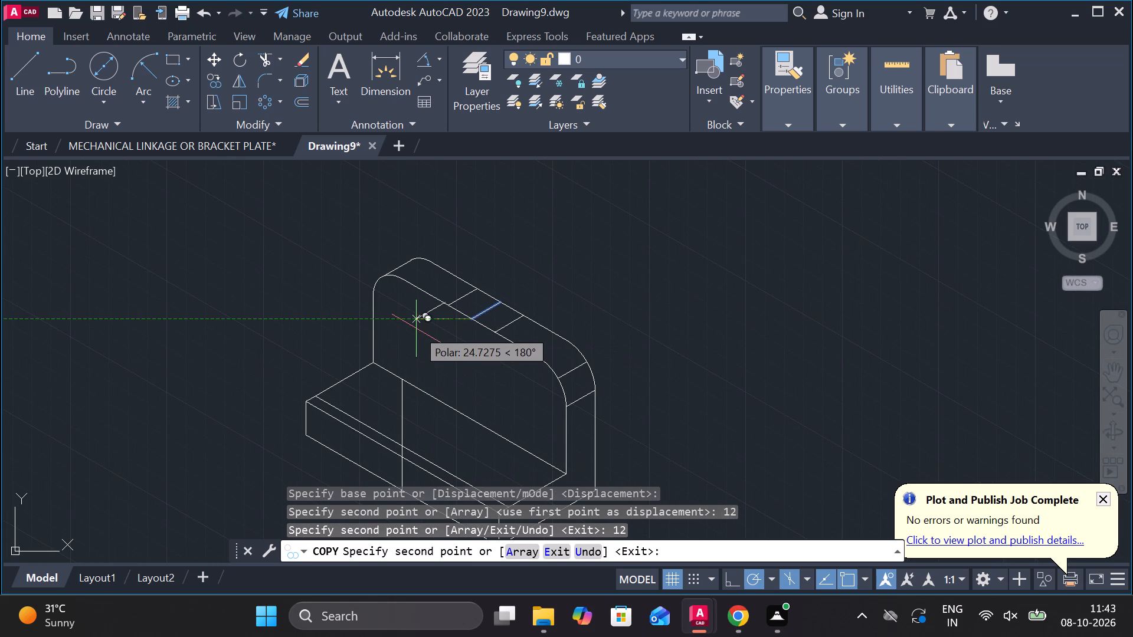
{"action": "key", "text": "Escape"}
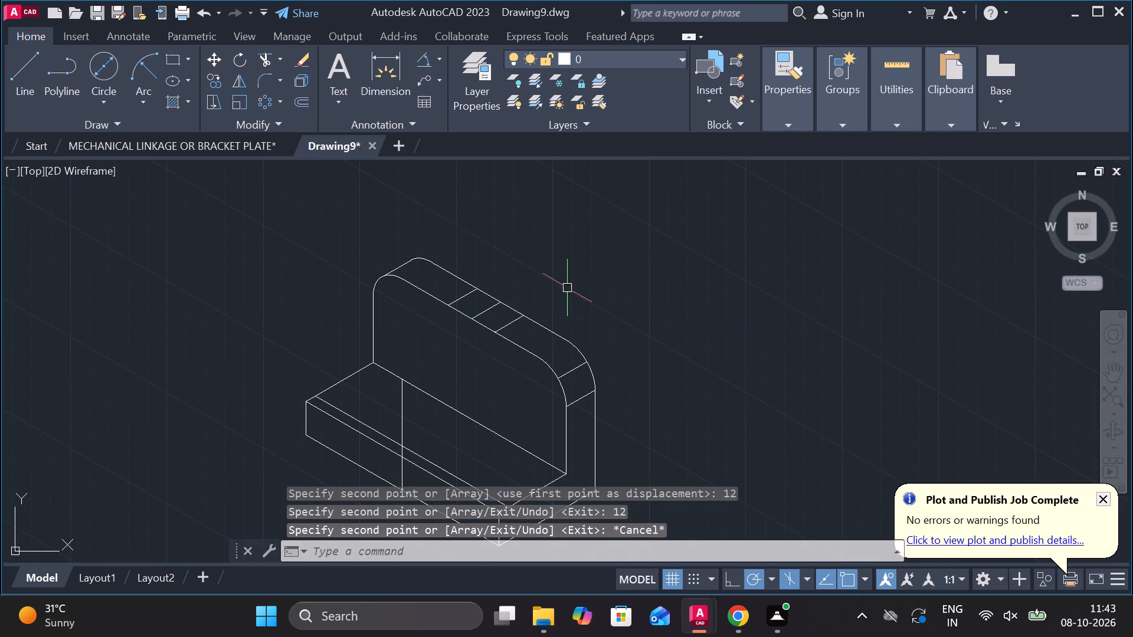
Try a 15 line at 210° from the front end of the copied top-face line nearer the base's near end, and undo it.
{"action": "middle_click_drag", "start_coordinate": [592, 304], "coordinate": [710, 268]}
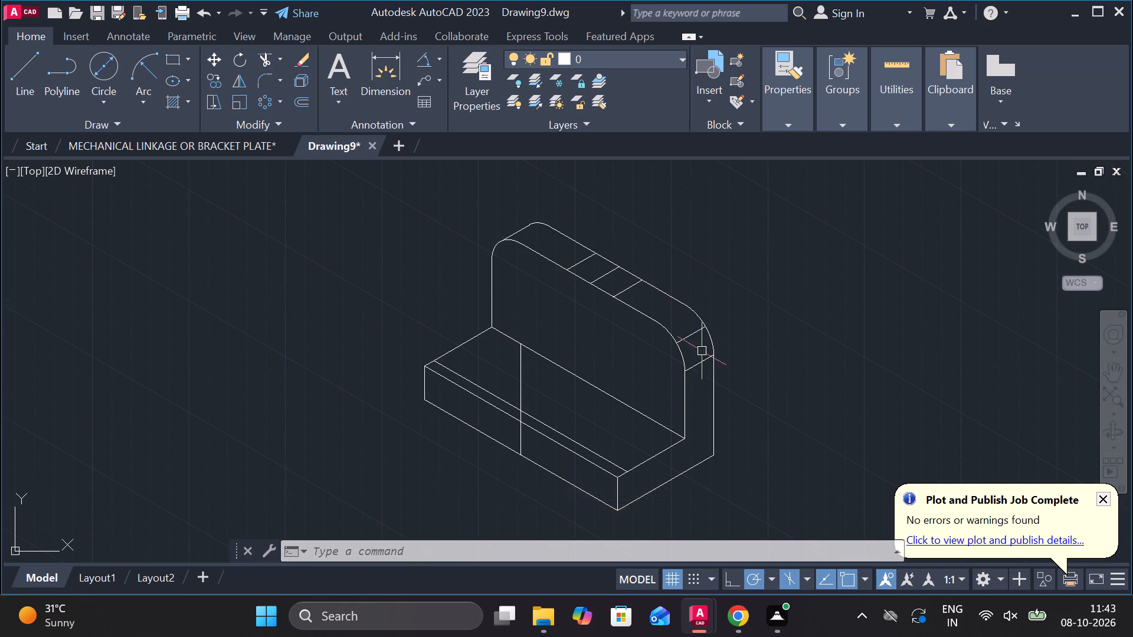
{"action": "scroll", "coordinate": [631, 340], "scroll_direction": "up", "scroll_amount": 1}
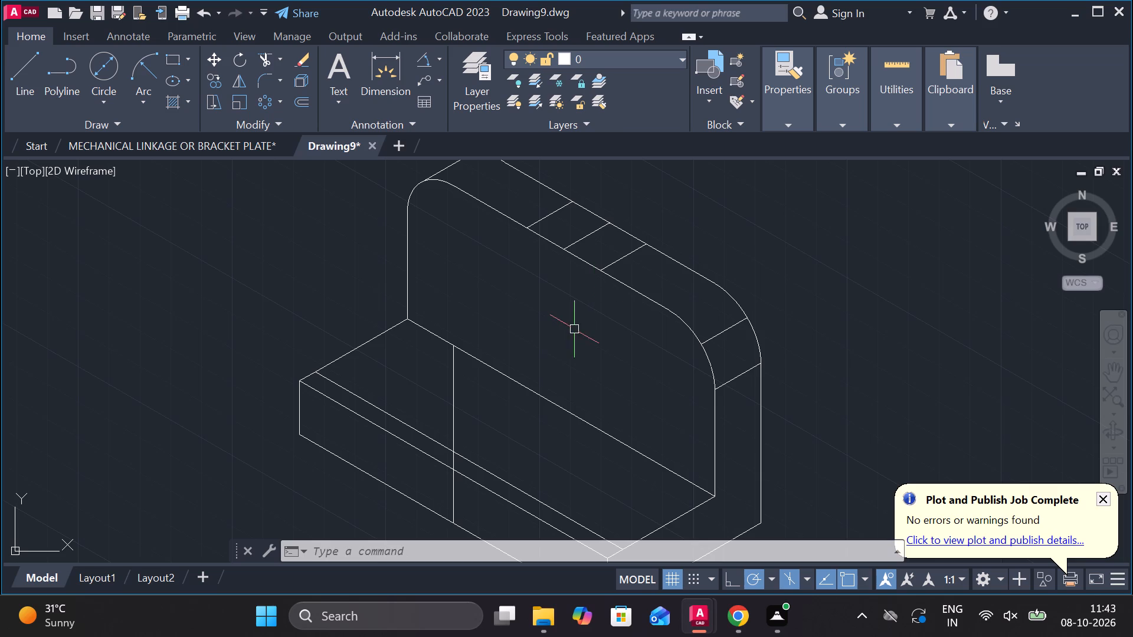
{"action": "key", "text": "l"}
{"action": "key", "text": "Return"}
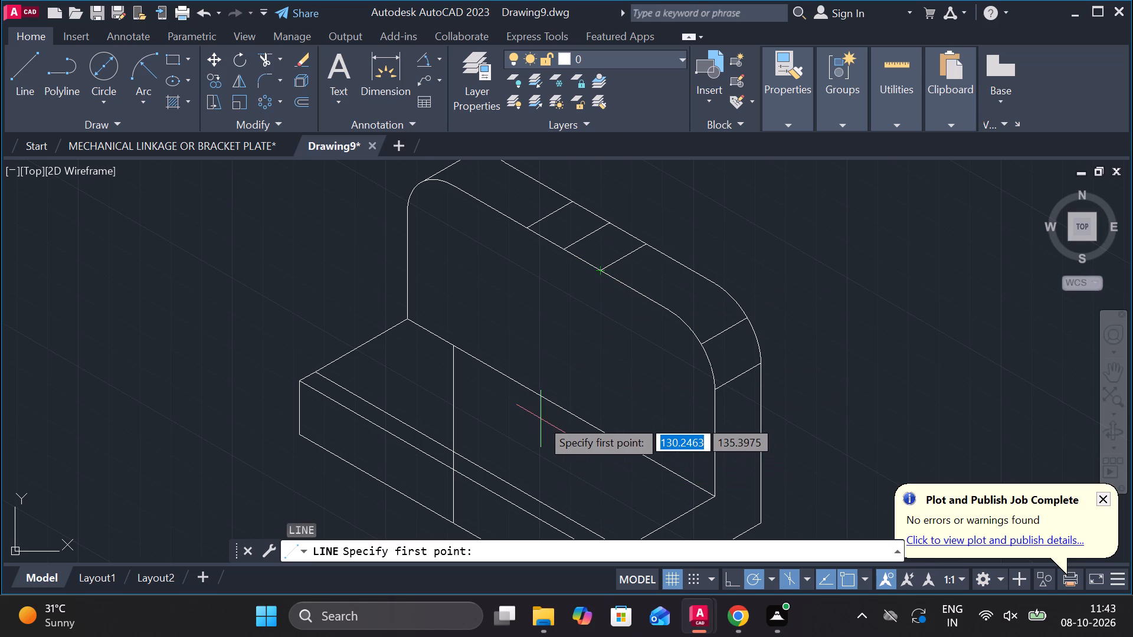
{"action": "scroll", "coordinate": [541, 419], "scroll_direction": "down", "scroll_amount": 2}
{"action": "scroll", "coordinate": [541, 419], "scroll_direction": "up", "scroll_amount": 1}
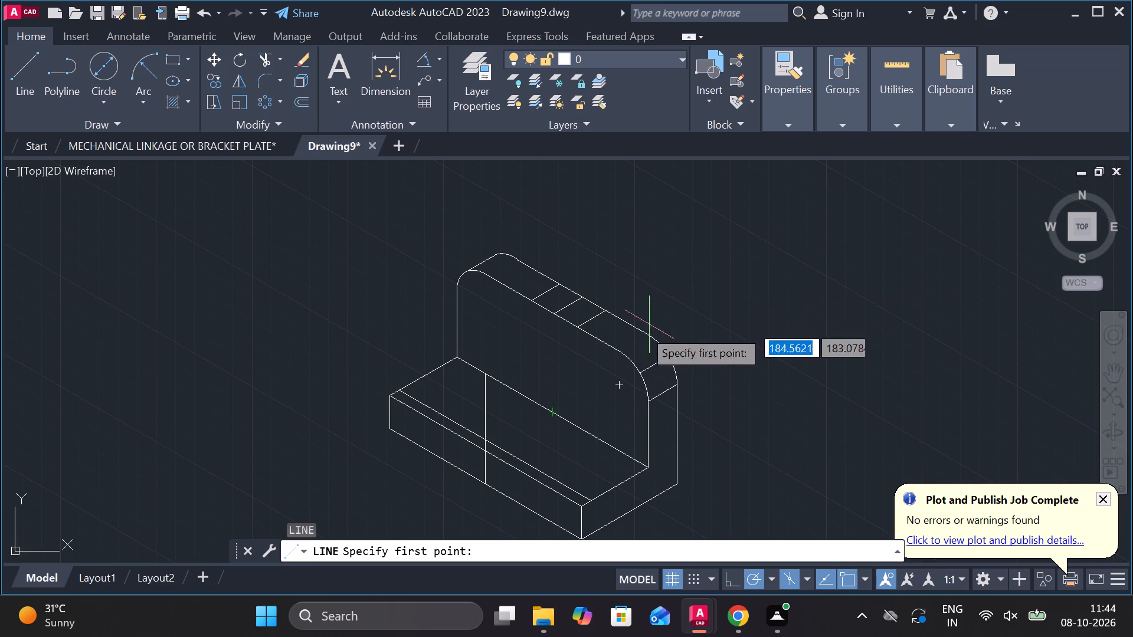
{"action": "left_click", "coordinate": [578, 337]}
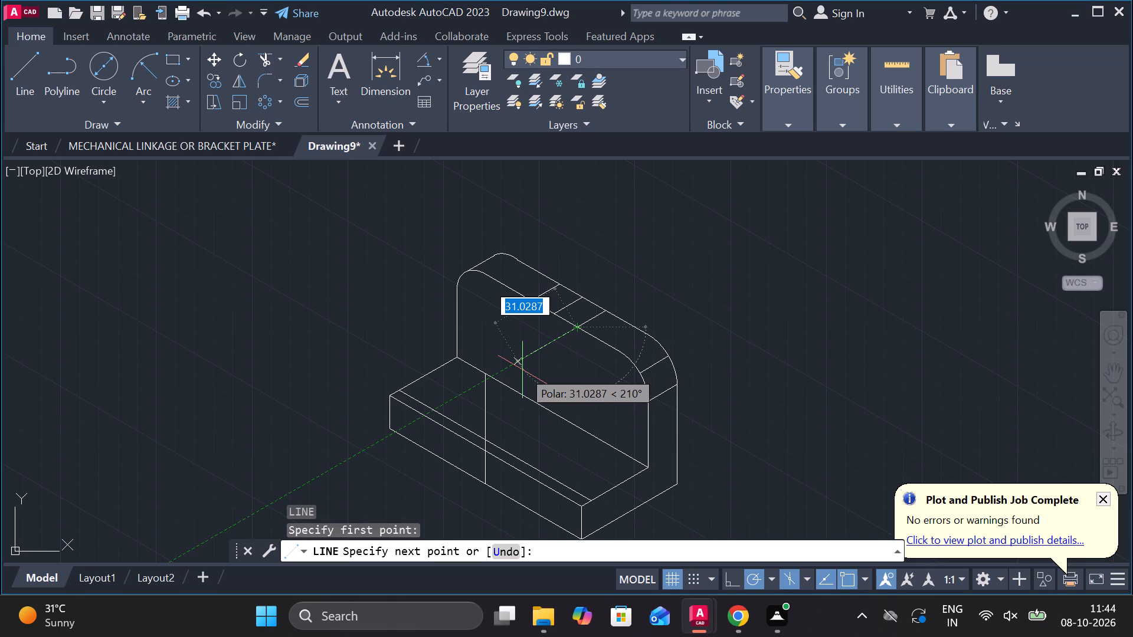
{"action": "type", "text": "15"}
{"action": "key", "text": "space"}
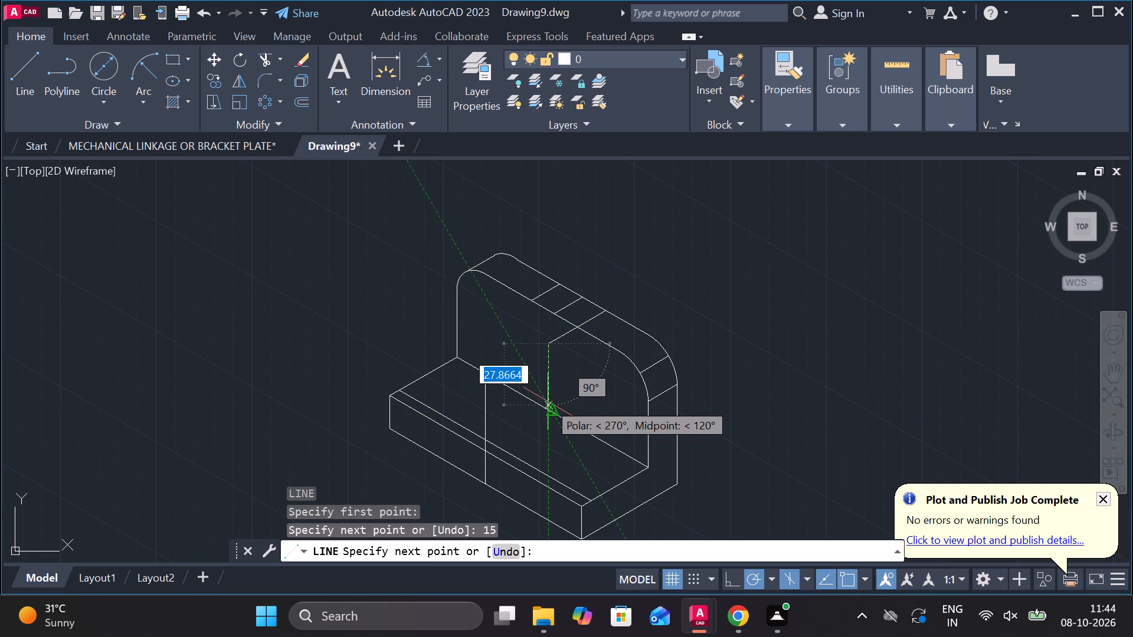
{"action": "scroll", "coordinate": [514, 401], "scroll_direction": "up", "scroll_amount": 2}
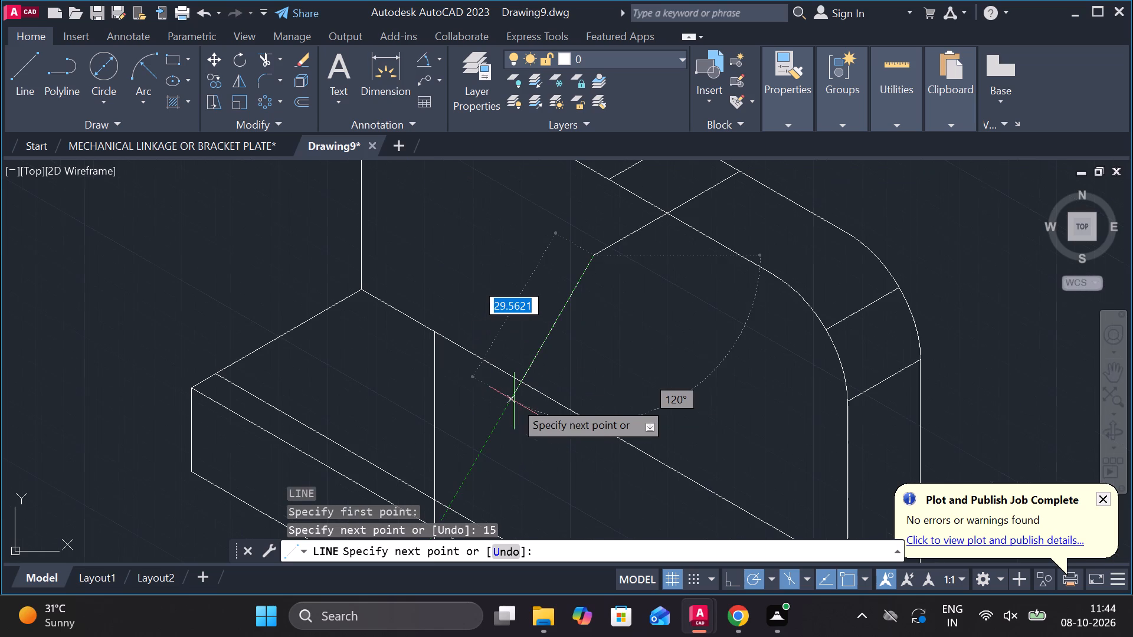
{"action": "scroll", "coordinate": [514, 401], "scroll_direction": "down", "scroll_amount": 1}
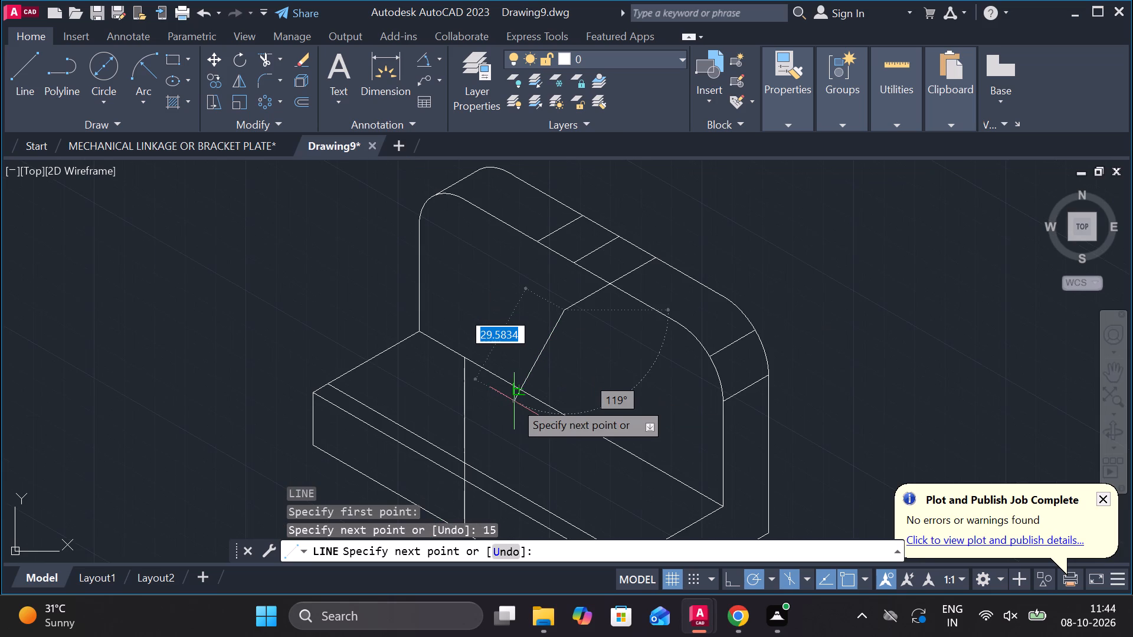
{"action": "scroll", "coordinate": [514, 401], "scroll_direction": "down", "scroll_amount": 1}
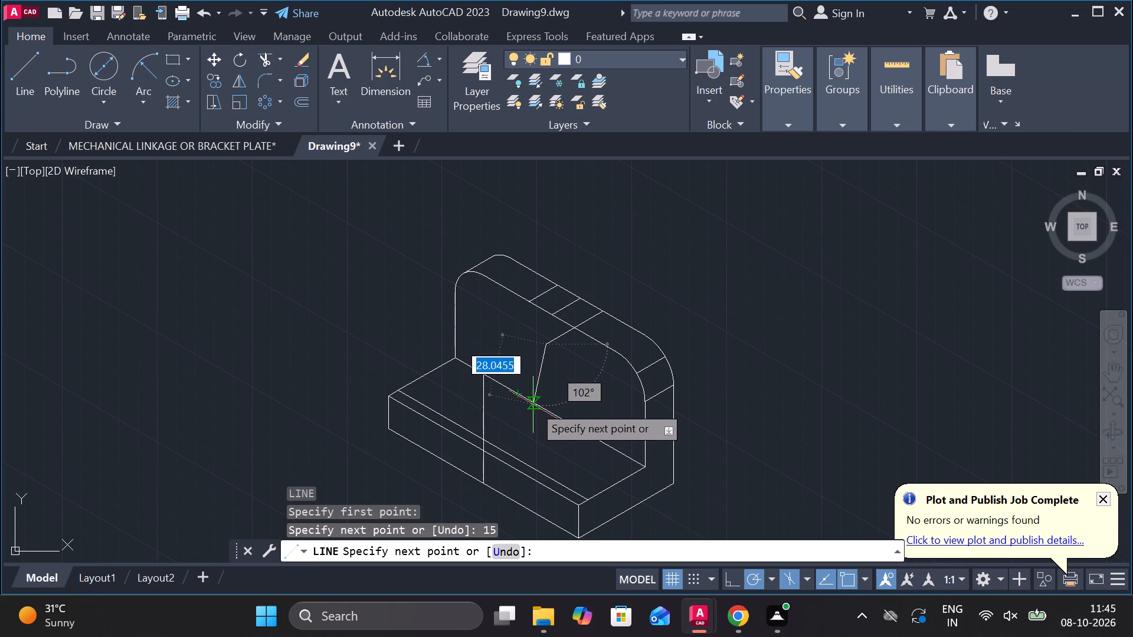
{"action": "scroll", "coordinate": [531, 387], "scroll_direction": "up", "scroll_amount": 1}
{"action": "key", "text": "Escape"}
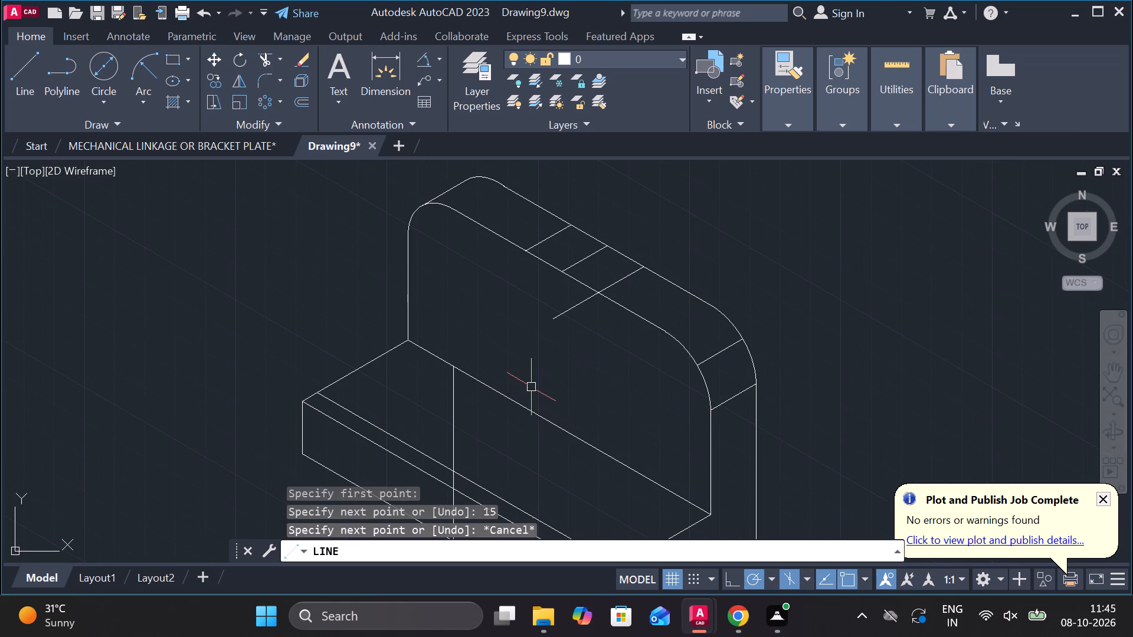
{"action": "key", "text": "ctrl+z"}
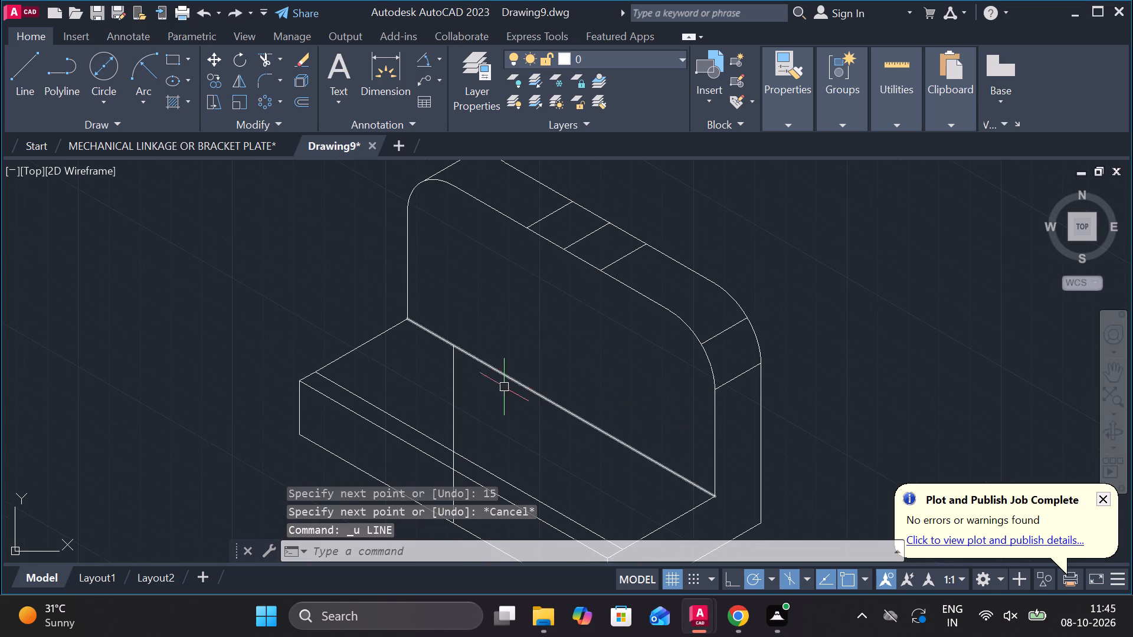
Erase the vertical line crossing the base's top and front faces.
{"action": "left_click", "coordinate": [452, 396]}
{"action": "type", "text": "E"}
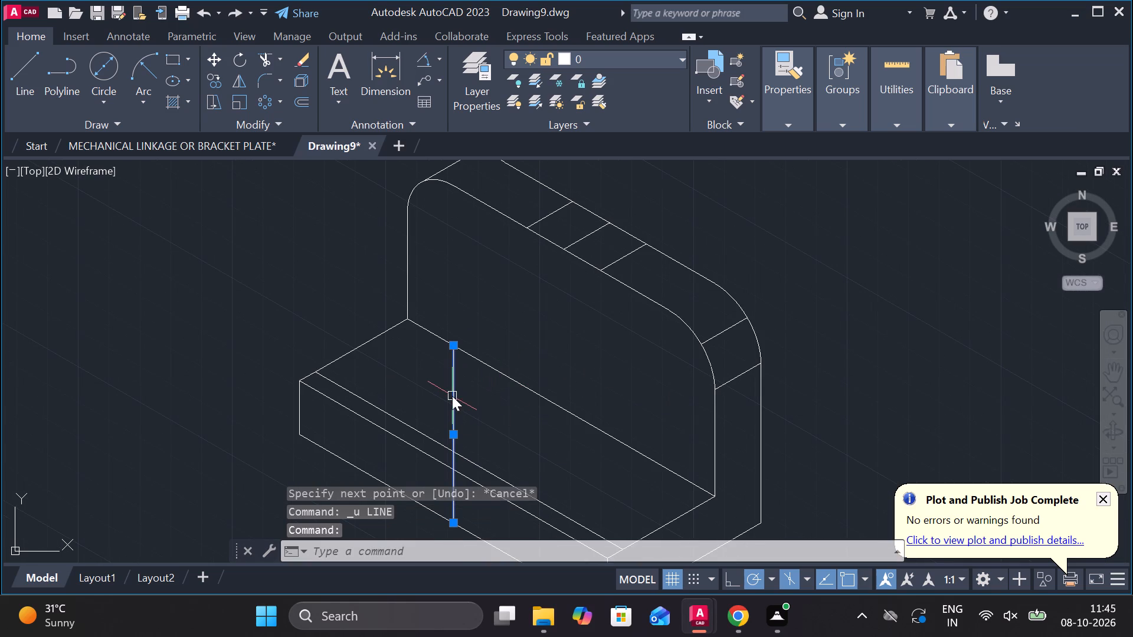
{"action": "key", "text": "space"}
{"action": "scroll", "coordinate": [463, 389], "scroll_direction": "down", "scroll_amount": 1}
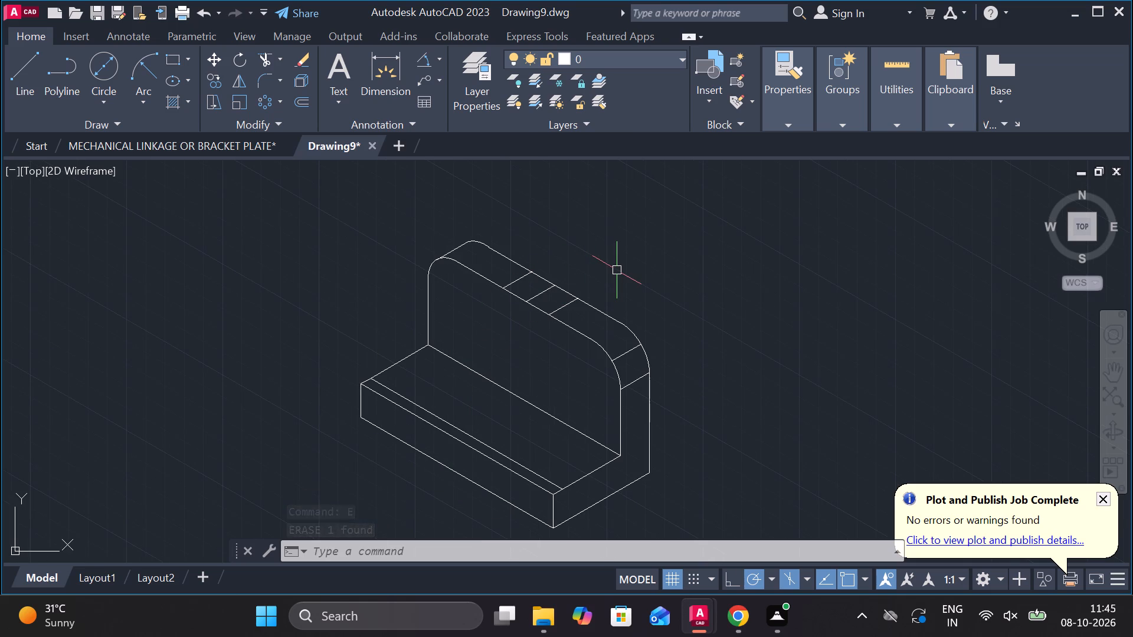
Trim the centre line, the front top edge between the two copied lines, and the rear top edge's far half of that gap.
{"action": "type", "text": "TR"}
{"action": "key", "text": "Return"}
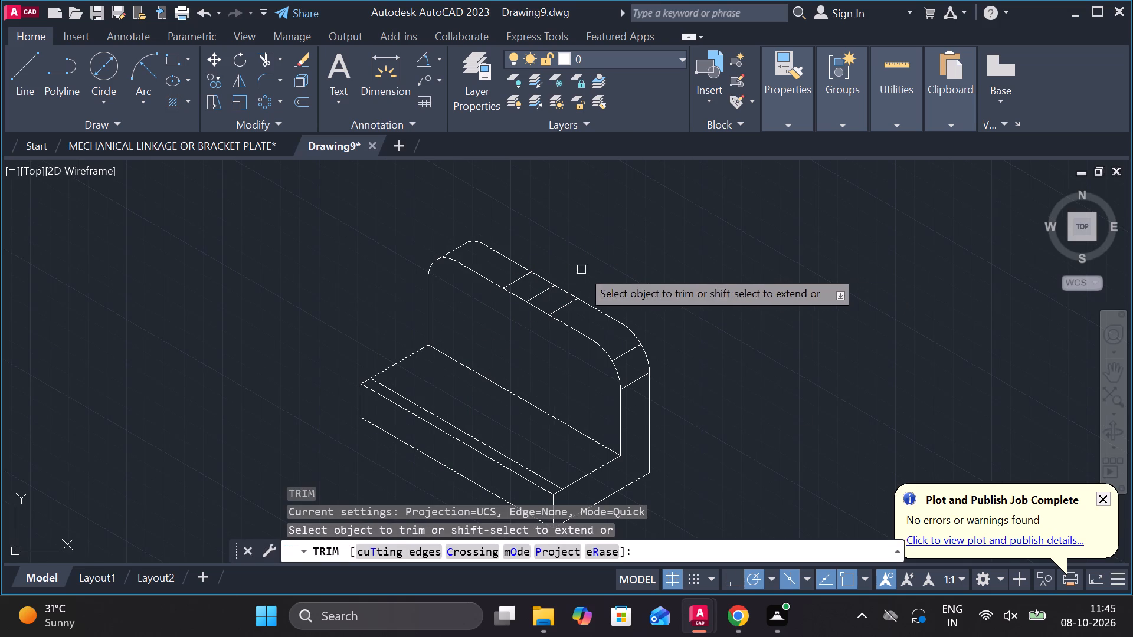
{"action": "left_click", "coordinate": [539, 274]}
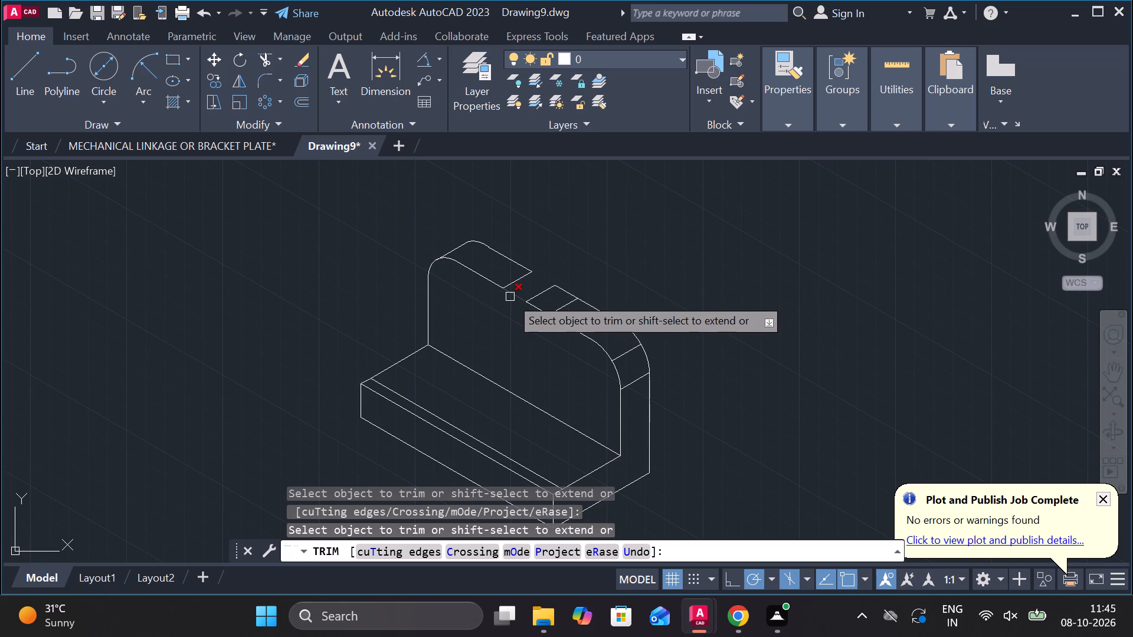
{"action": "left_click", "coordinate": [510, 297]}
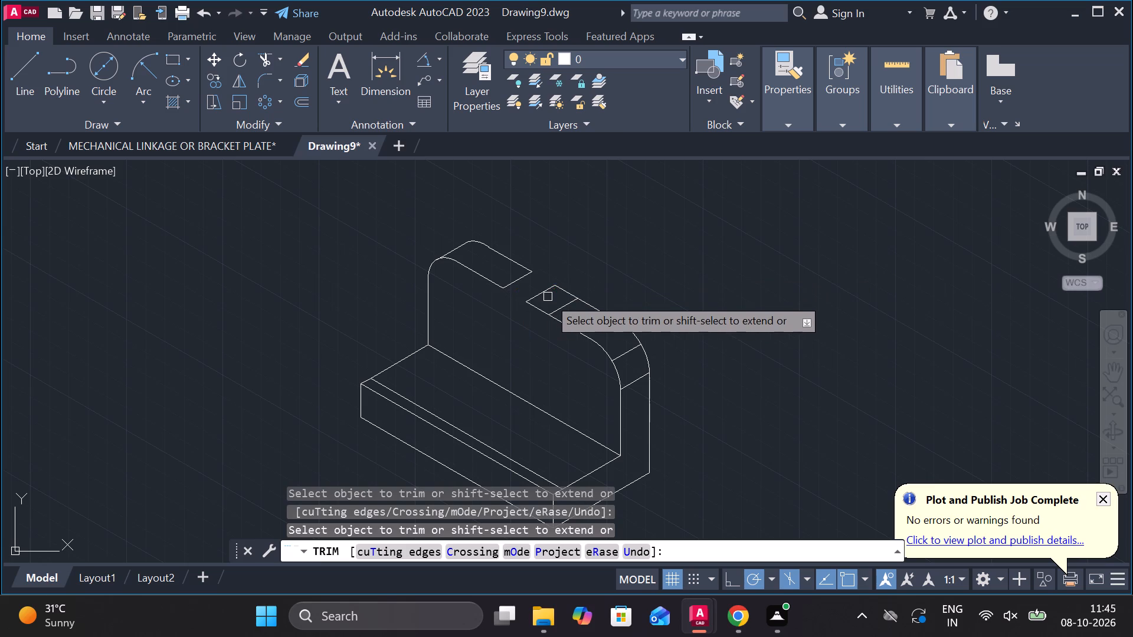
{"action": "left_click", "coordinate": [542, 290]}
{"action": "left_click", "coordinate": [560, 283]}
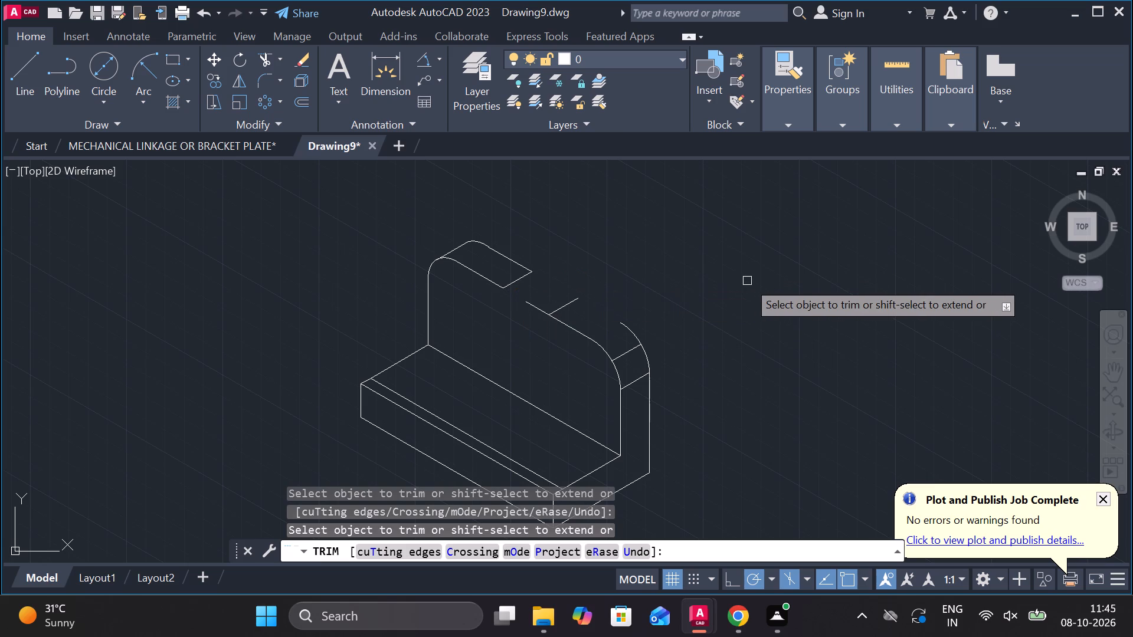
{"action": "key", "text": "ctrl+z"}
{"action": "left_click", "coordinate": [533, 310]}
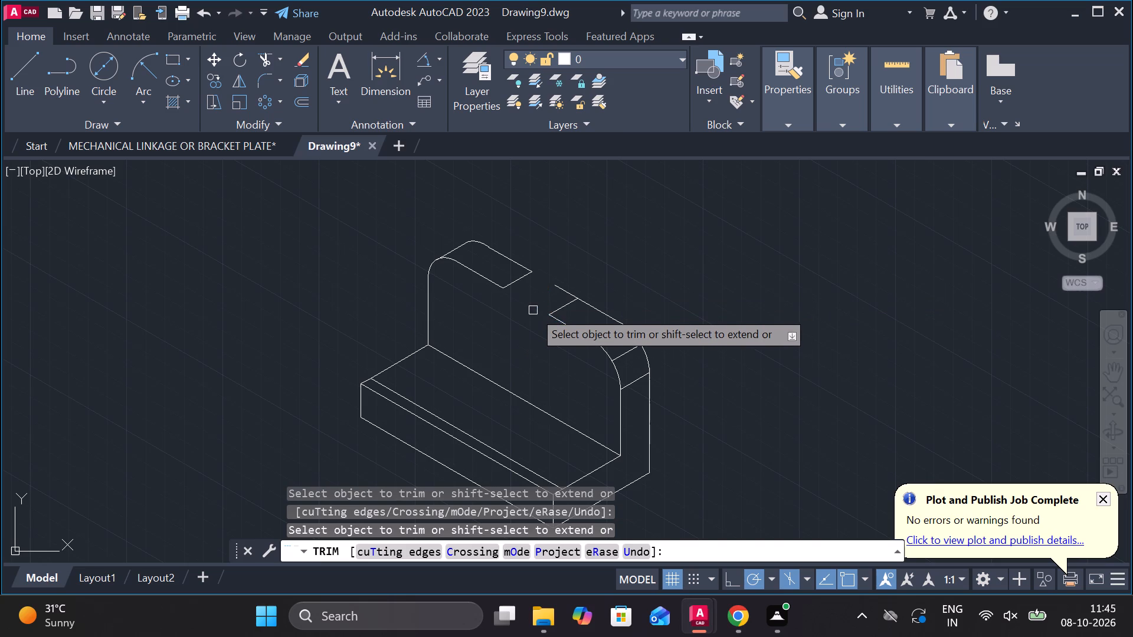
{"action": "left_click", "coordinate": [560, 290]}
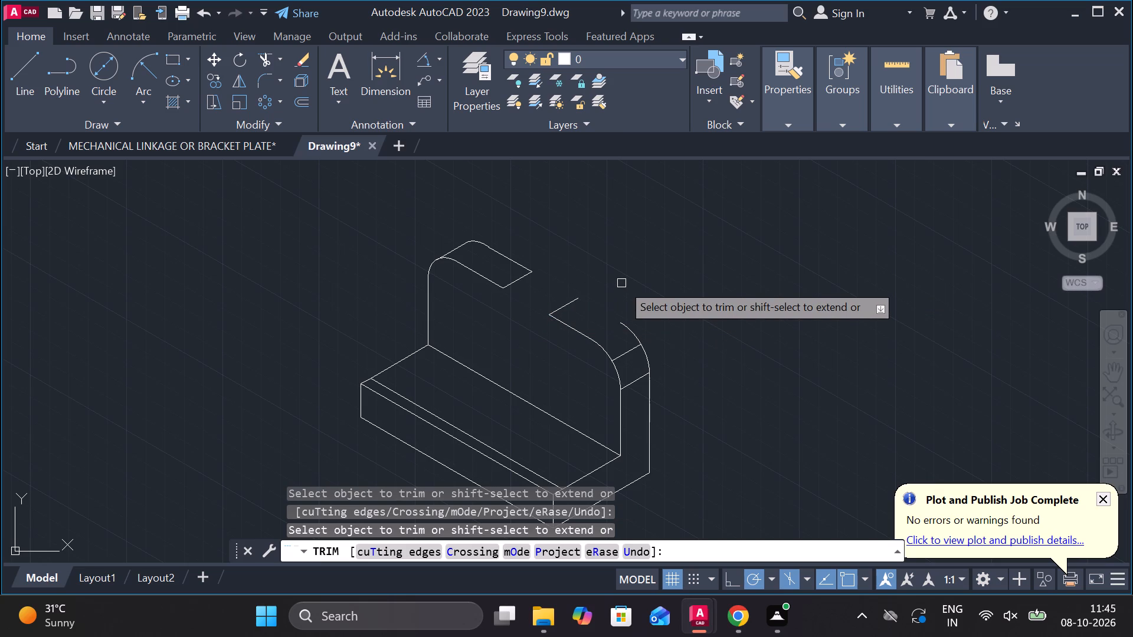
{"action": "key", "text": "ctrl+z"}
{"action": "scroll", "coordinate": [621, 283], "scroll_direction": "up", "scroll_amount": 4}
{"action": "scroll", "coordinate": [621, 283], "scroll_direction": "down", "scroll_amount": 1}
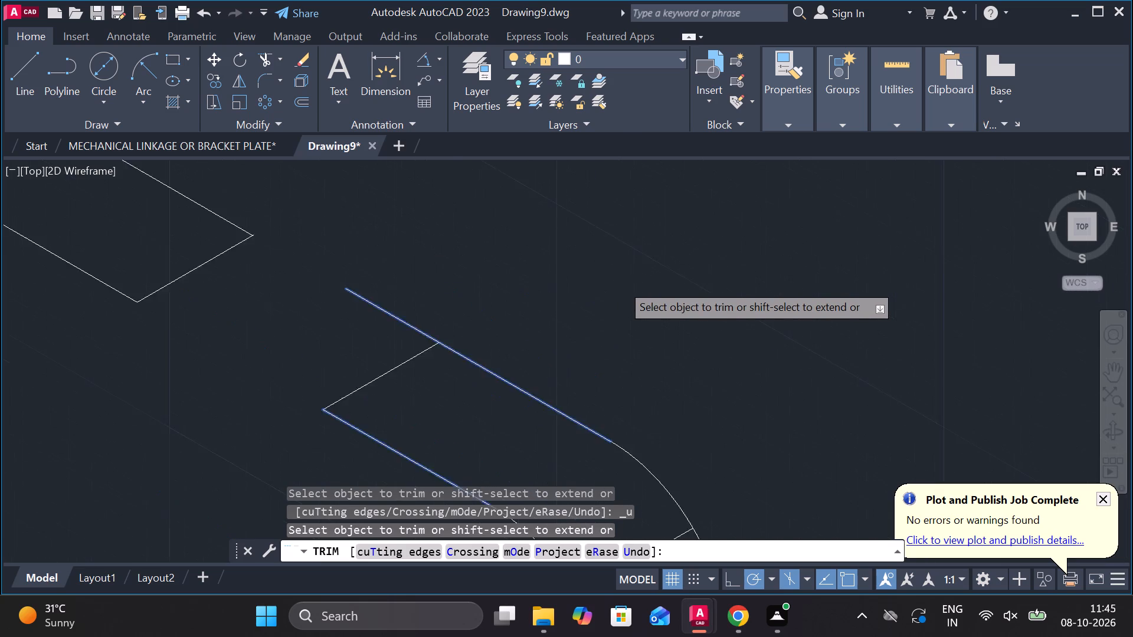
{"action": "scroll", "coordinate": [621, 283], "scroll_direction": "down", "scroll_amount": 1}
{"action": "key", "text": "Escape"}
Extend the copied line on the near side of the gap to the upright's rear top edge.
{"action": "type", "text": "EX"}
{"action": "key", "text": "space"}
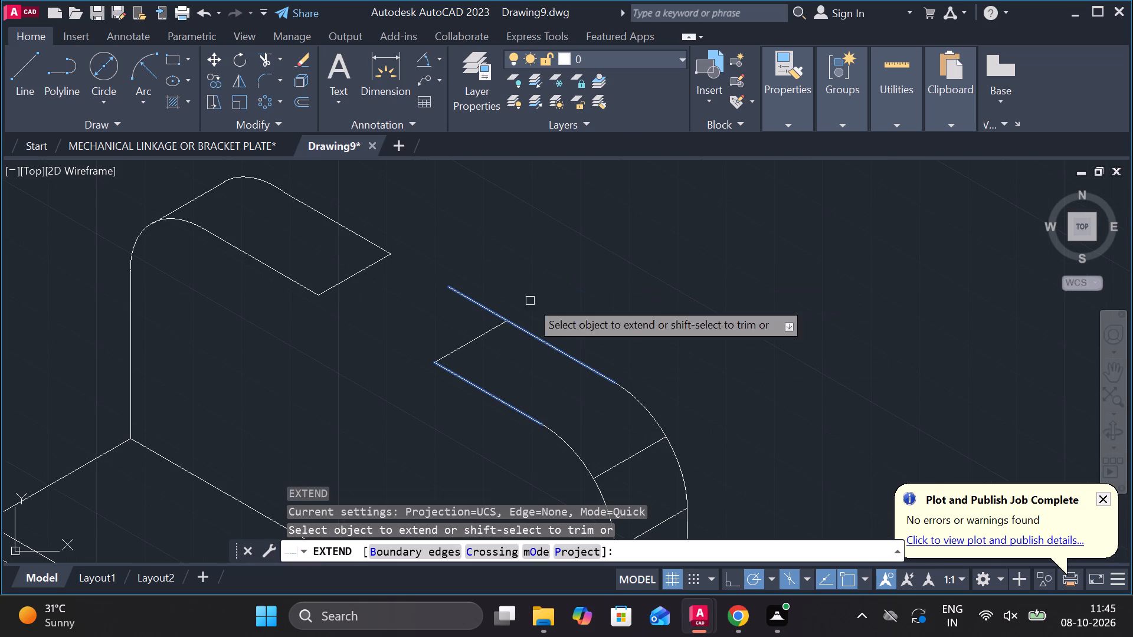
{"action": "left_click", "coordinate": [489, 334]}
{"action": "key", "text": "Escape"}
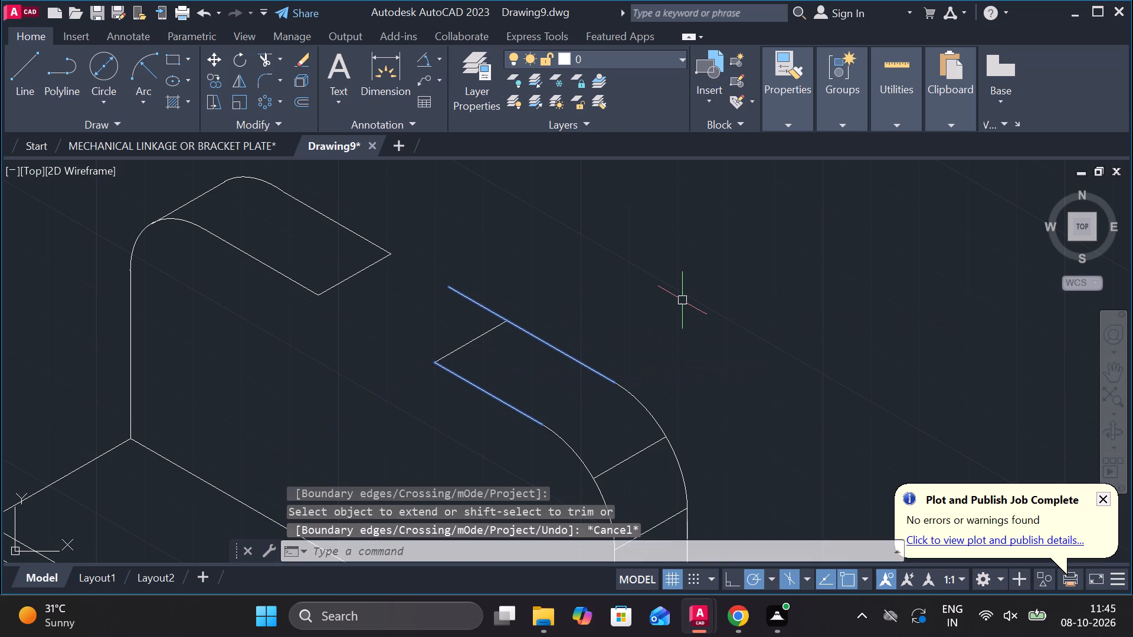
Trim the rear top edge's leftover piece back to the extended line.
{"action": "type", "text": "TR"}
{"action": "key", "text": "space"}
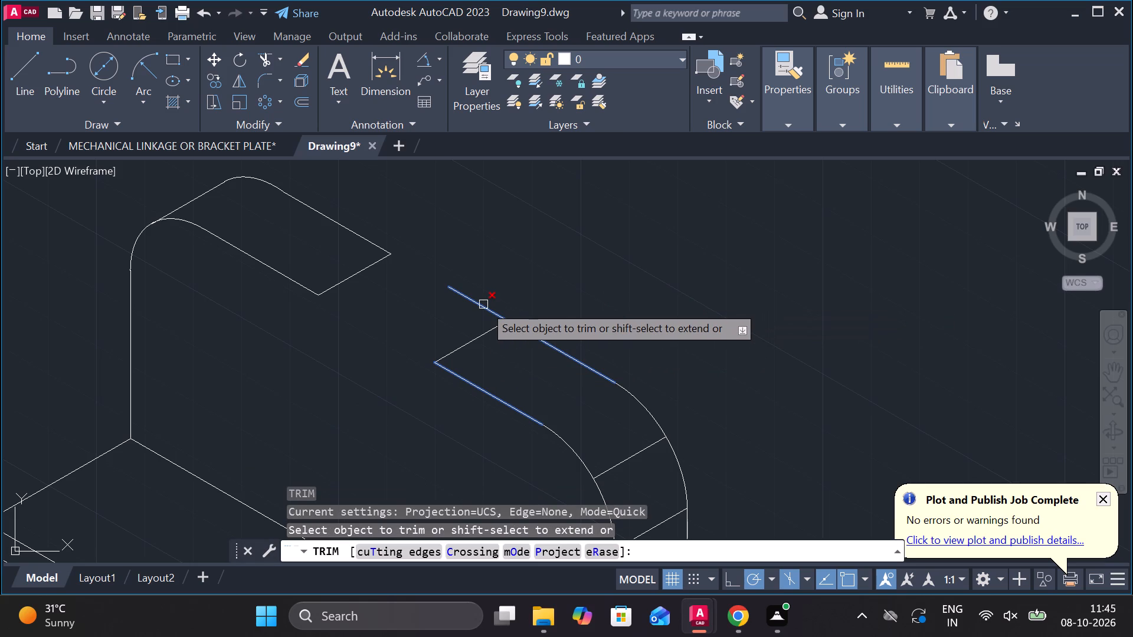
{"action": "left_click", "coordinate": [480, 304]}
{"action": "scroll", "coordinate": [703, 320], "scroll_direction": "down", "scroll_amount": 1}
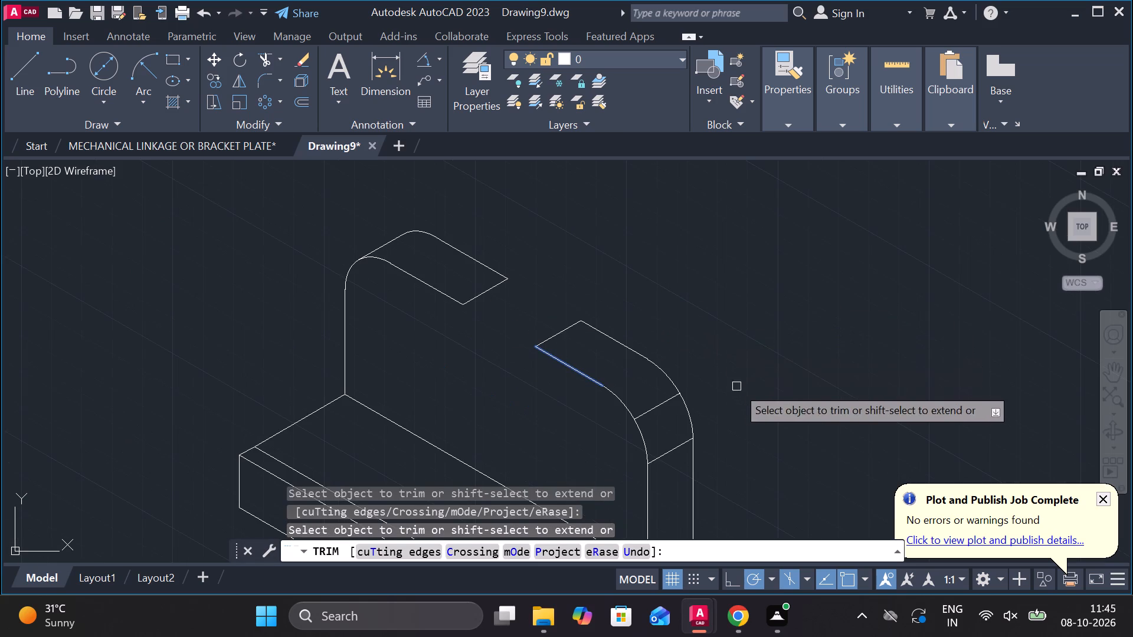
{"action": "key", "text": "Escape"}
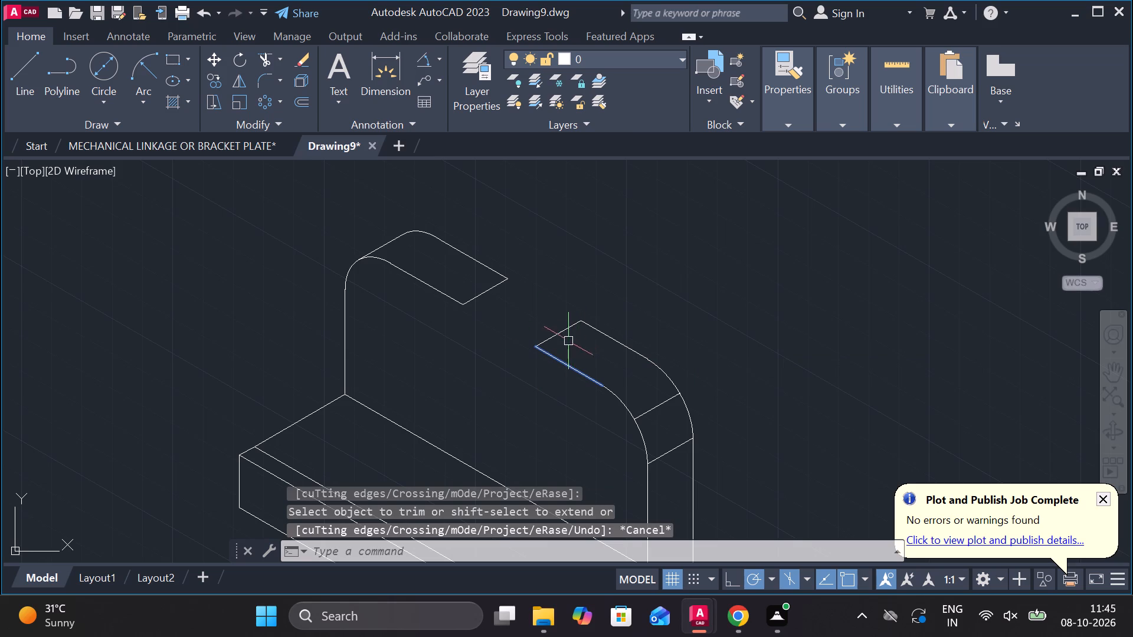
Draw a 15 line at 210° outward from the front corner on the gap's near side.
{"action": "key", "text": "l"}
{"action": "key", "text": "Return"}
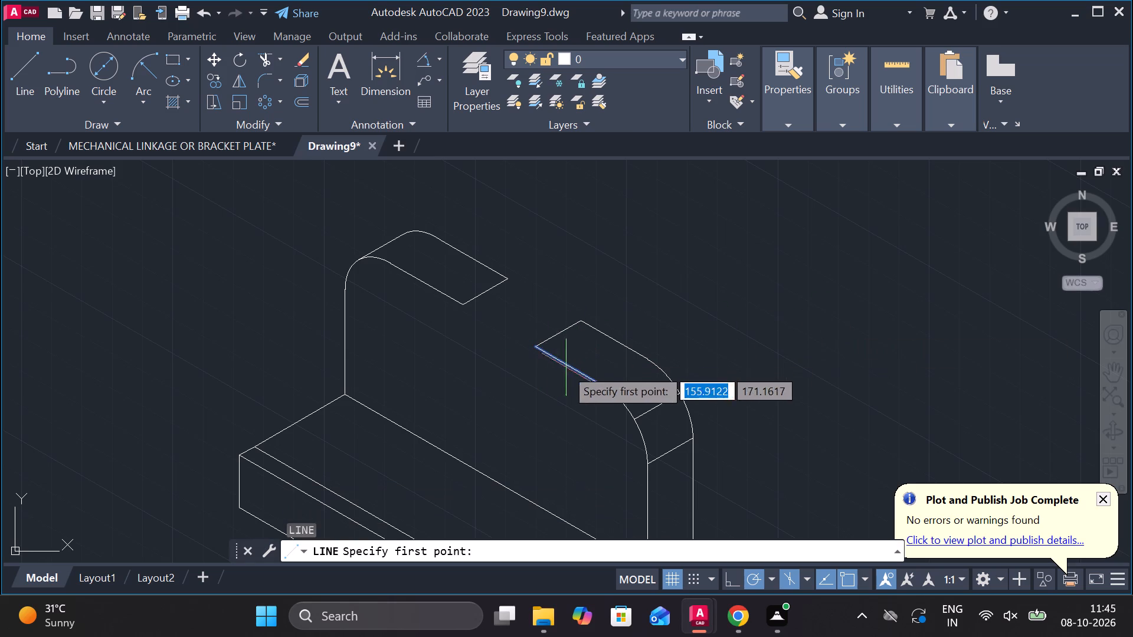
{"action": "left_click", "coordinate": [536, 348]}
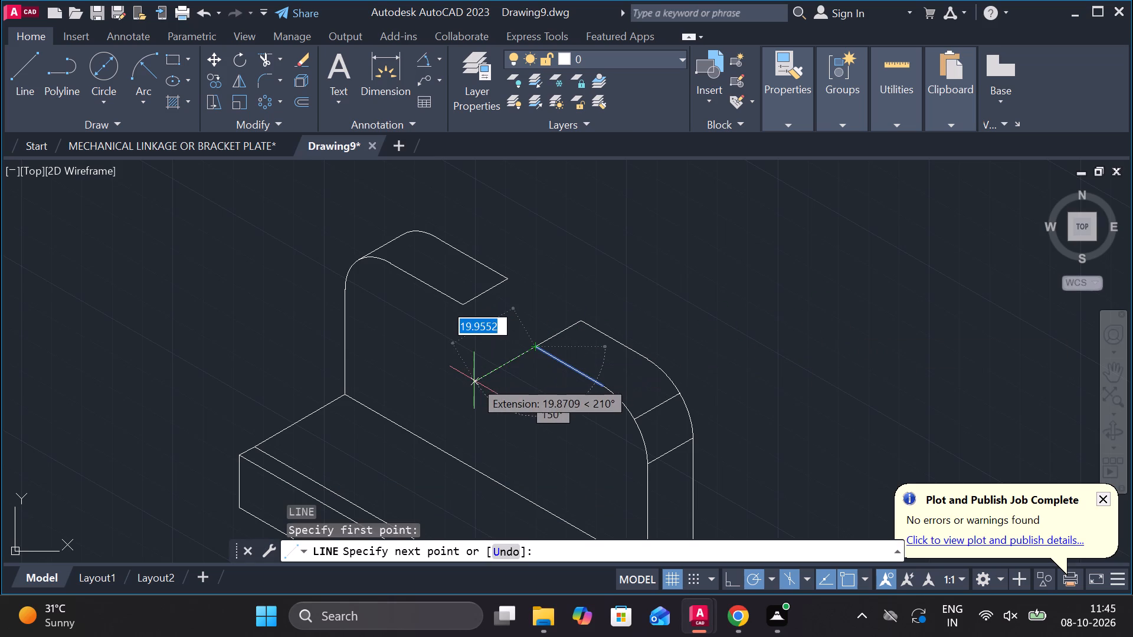
{"action": "type", "text": "15"}
{"action": "key", "text": "Return"}
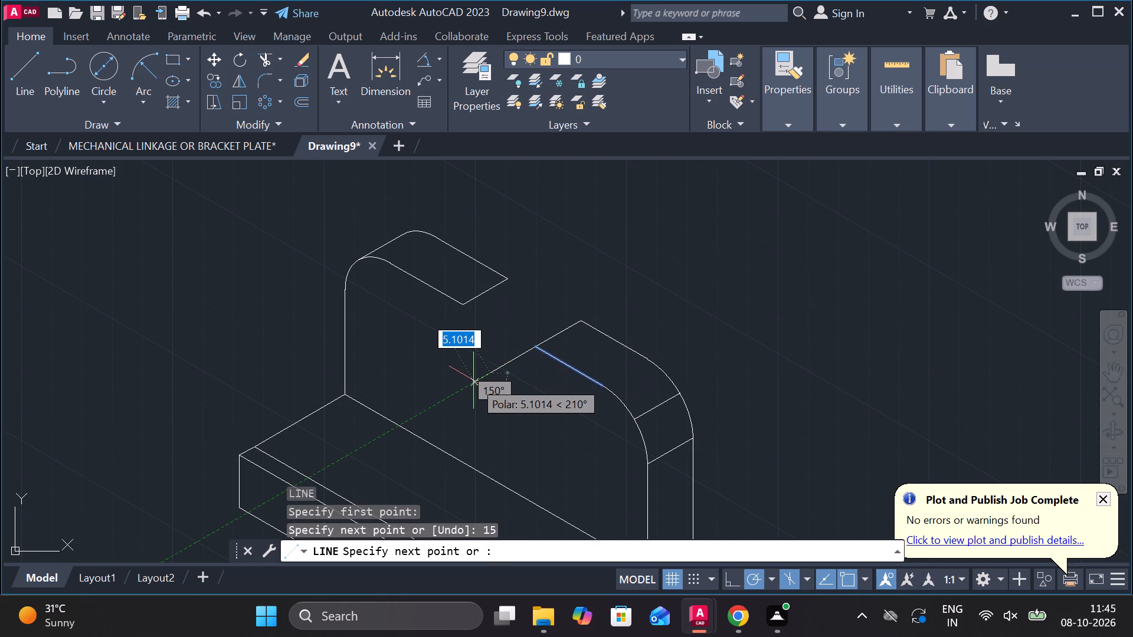
{"action": "key", "text": "grave"}
{"action": "key", "text": "Escape"}
{"action": "key", "text": "Escape"}
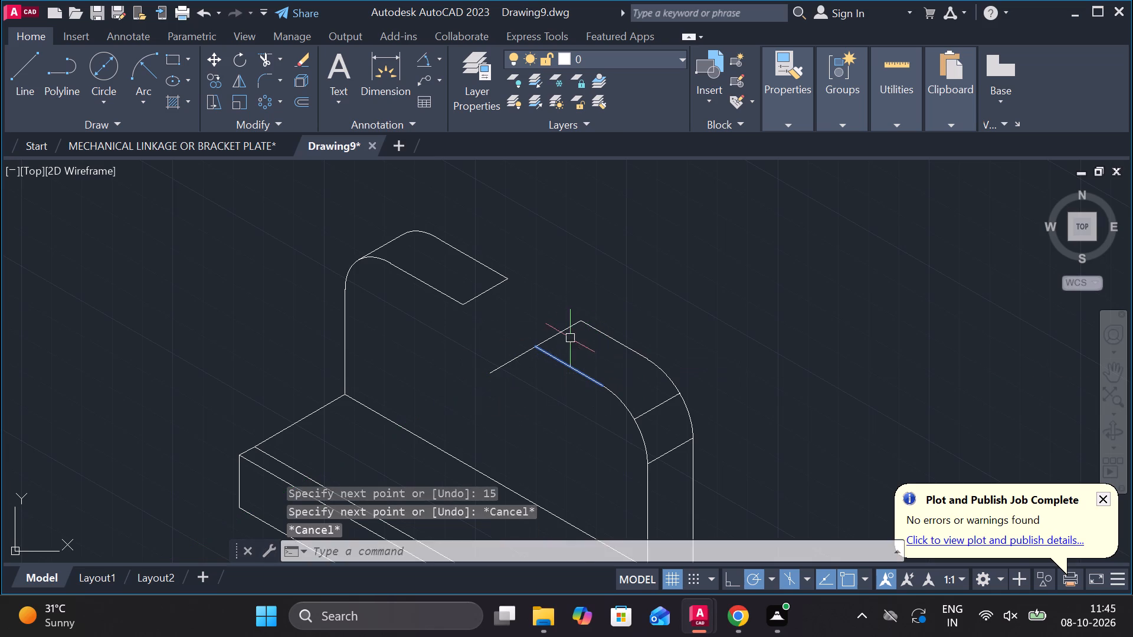
From the front corner on the gap's far side, draw a 15 line at 210°, continuing about 64 at 240° across the base's front edges.
{"action": "key", "text": "space"}
{"action": "left_click", "coordinate": [464, 304]}
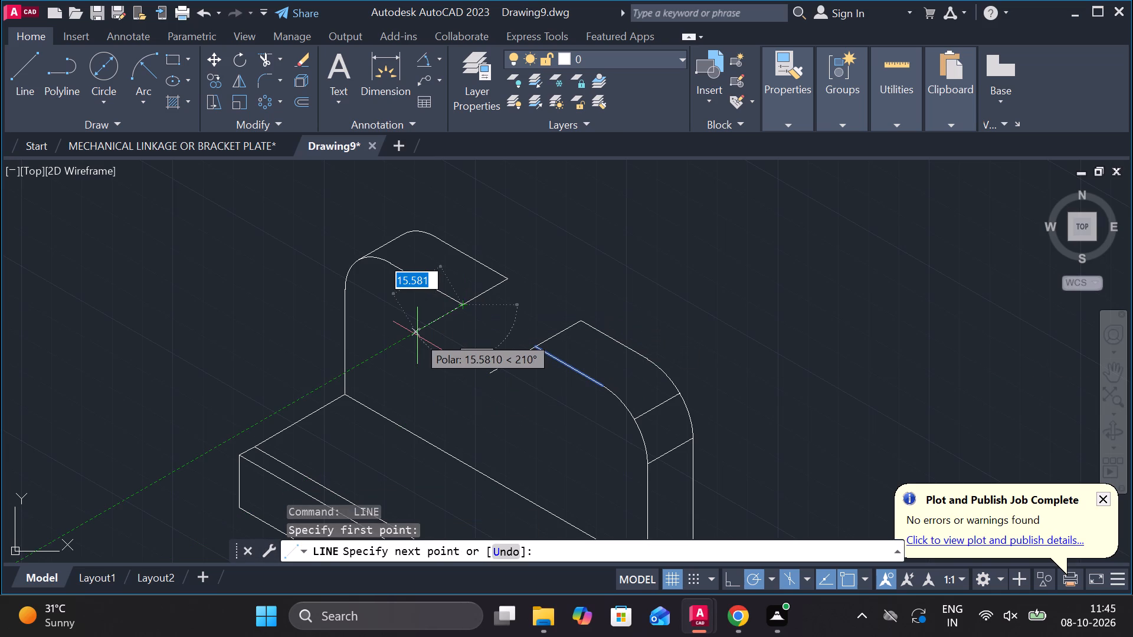
{"action": "type", "text": "15"}
{"action": "key", "text": "Return"}
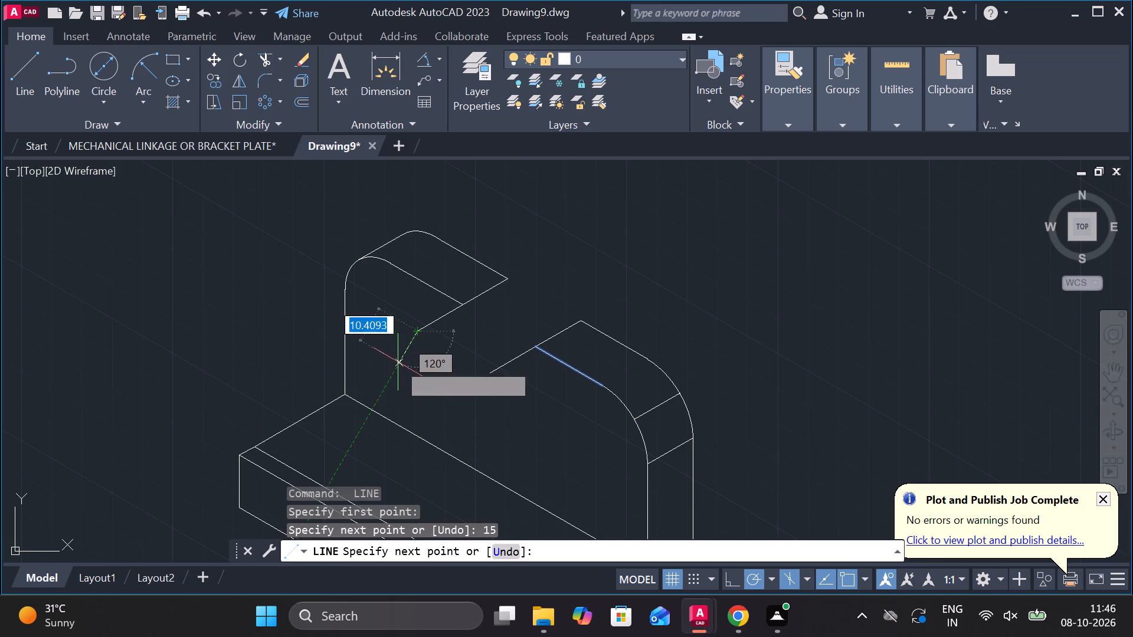
{"action": "scroll", "coordinate": [361, 430], "scroll_direction": "up", "scroll_amount": 2}
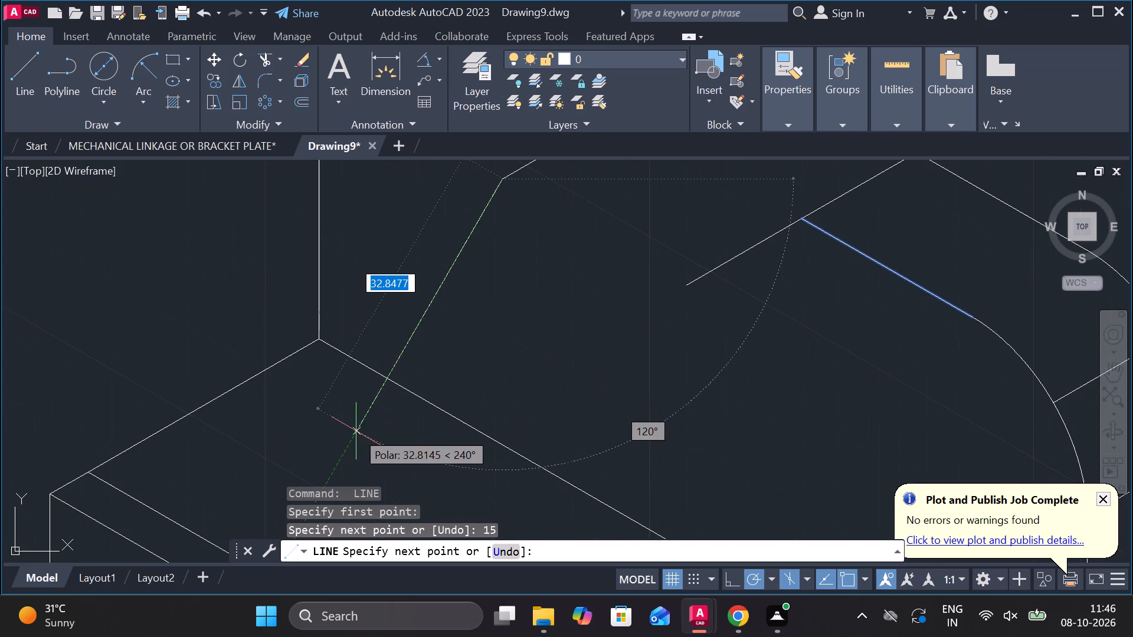
{"action": "scroll", "coordinate": [356, 439], "scroll_direction": "down", "scroll_amount": 1}
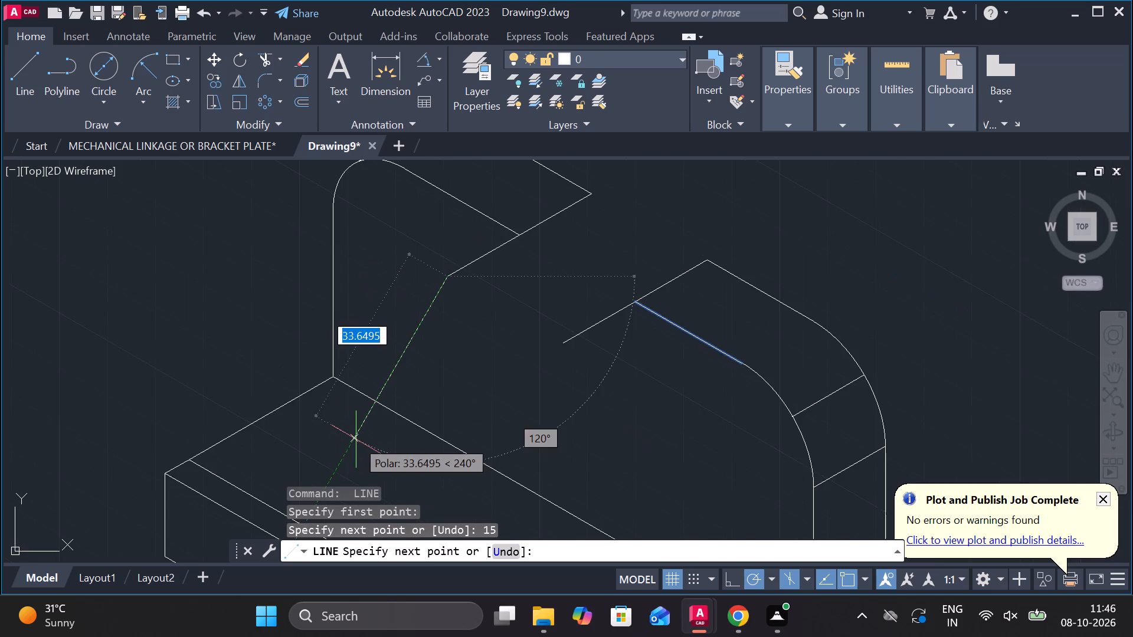
{"action": "middle_click_drag", "start_coordinate": [358, 441], "coordinate": [396, 298]}
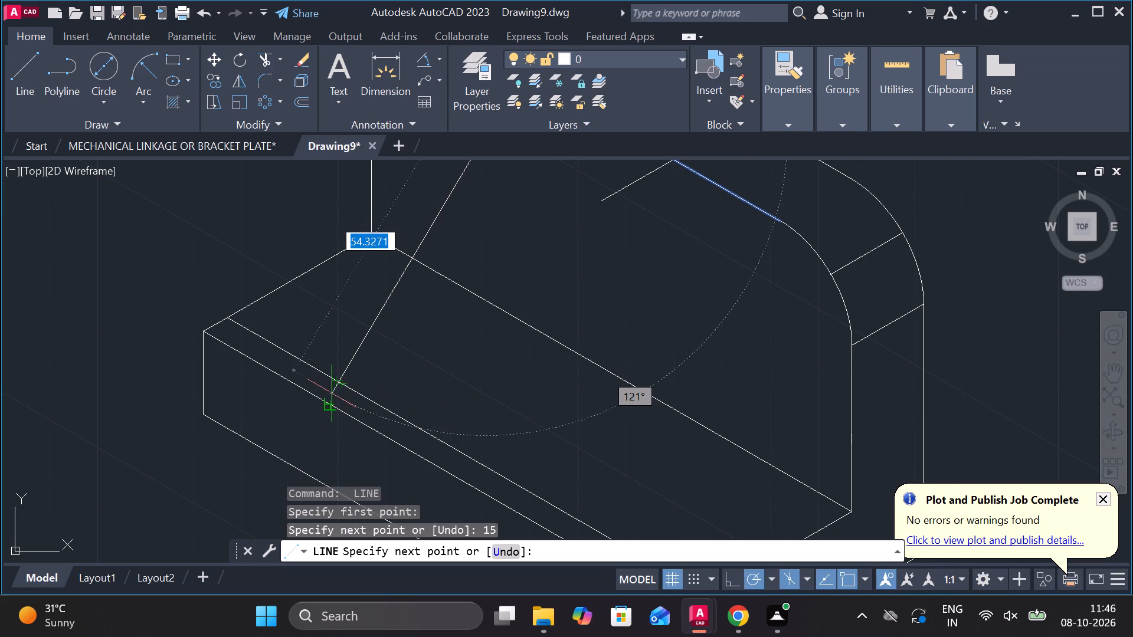
{"action": "scroll", "coordinate": [346, 389], "scroll_direction": "up", "scroll_amount": 2}
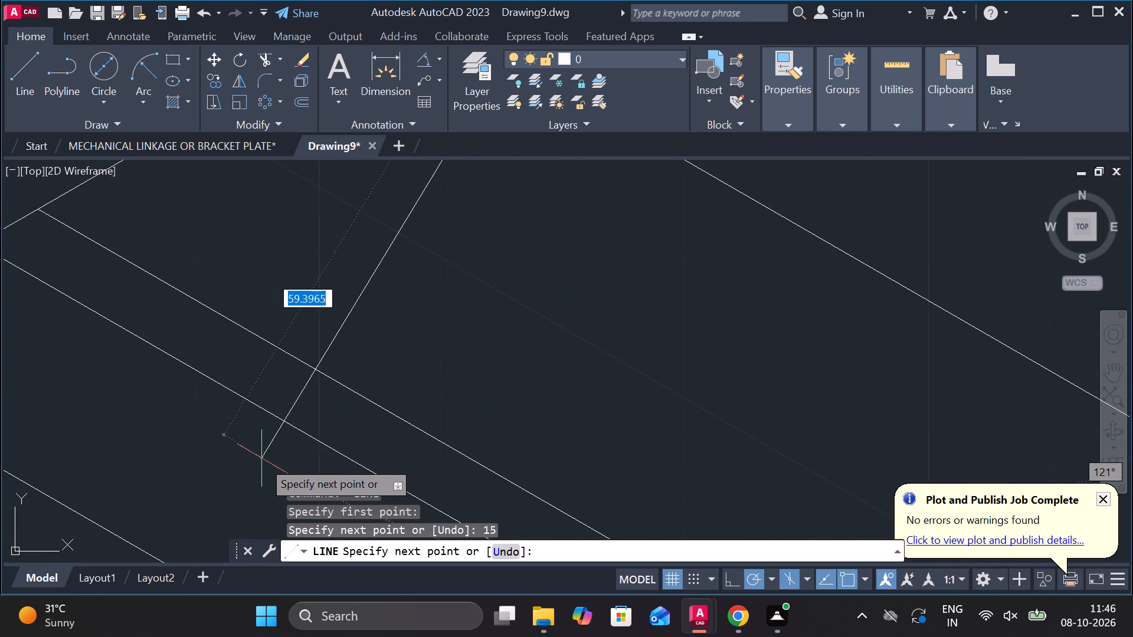
{"action": "scroll", "coordinate": [283, 469], "scroll_direction": "down", "scroll_amount": 3}
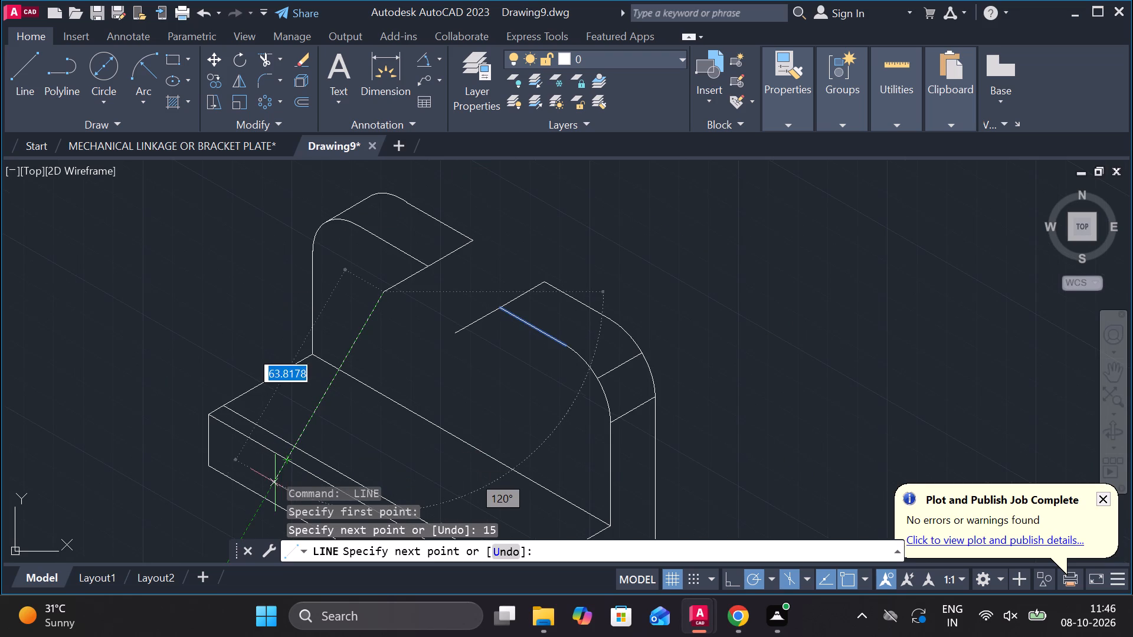
{"action": "left_click", "coordinate": [276, 481]}
{"action": "key", "text": "Escape"}
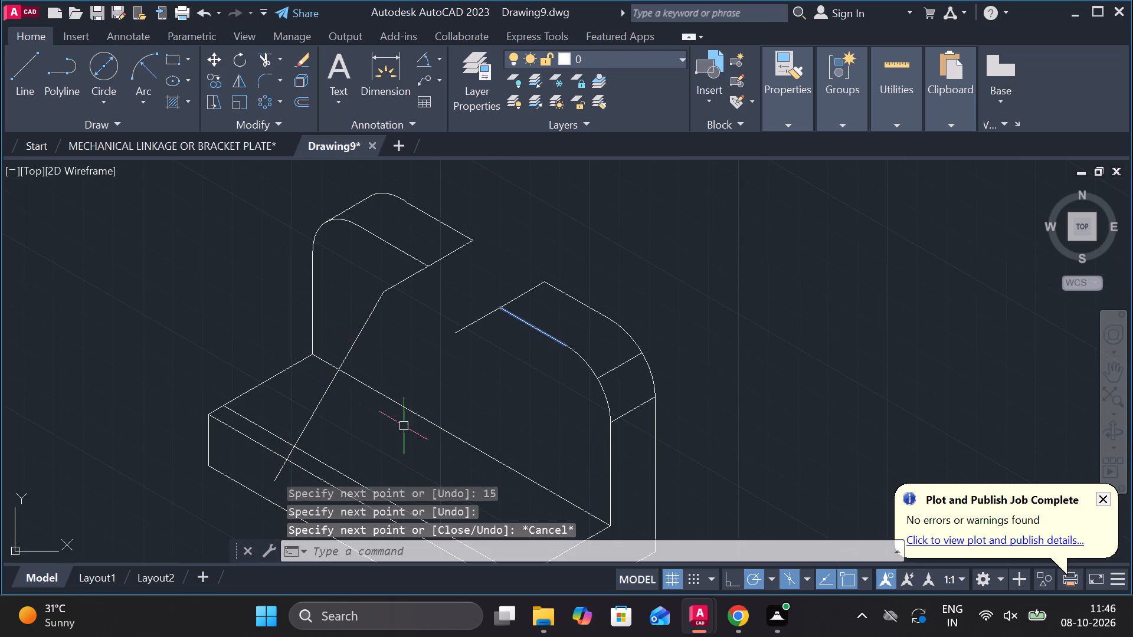
Draw a sloping line at 240° from the outer end of the near side's 15 line down past the base's top front edges.
{"action": "key", "text": "space"}
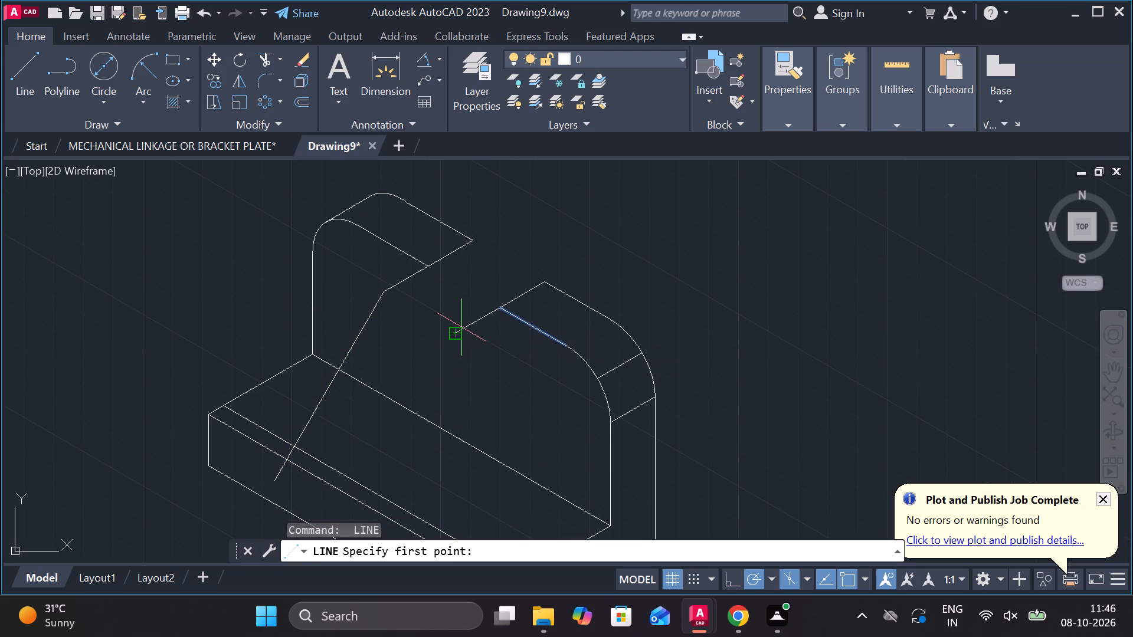
{"action": "left_click", "coordinate": [457, 327]}
{"action": "middle_click_drag", "start_coordinate": [411, 432], "coordinate": [525, 295]}
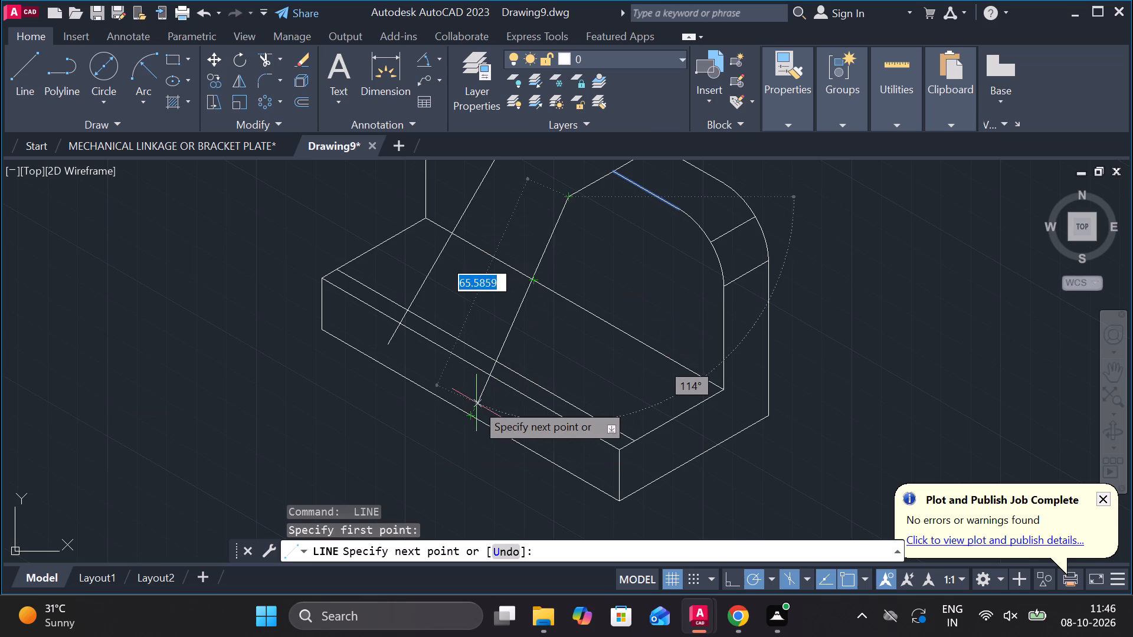
{"action": "scroll", "coordinate": [462, 383], "scroll_direction": "up", "scroll_amount": 2}
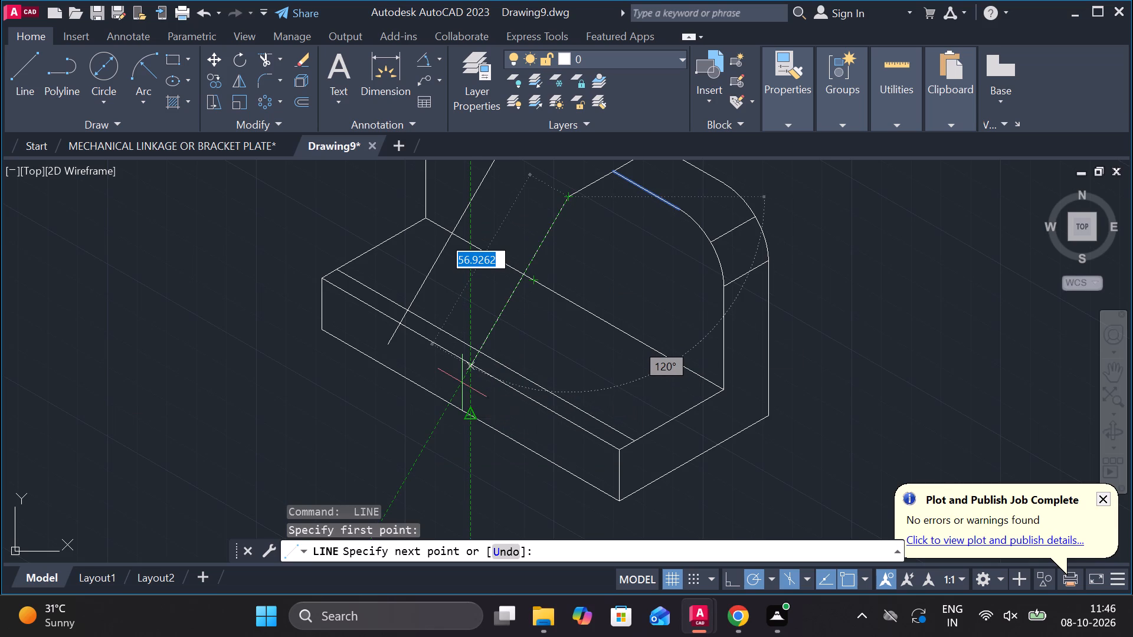
{"action": "scroll", "coordinate": [462, 383], "scroll_direction": "up", "scroll_amount": 1}
{"action": "left_click", "coordinate": [407, 423]}
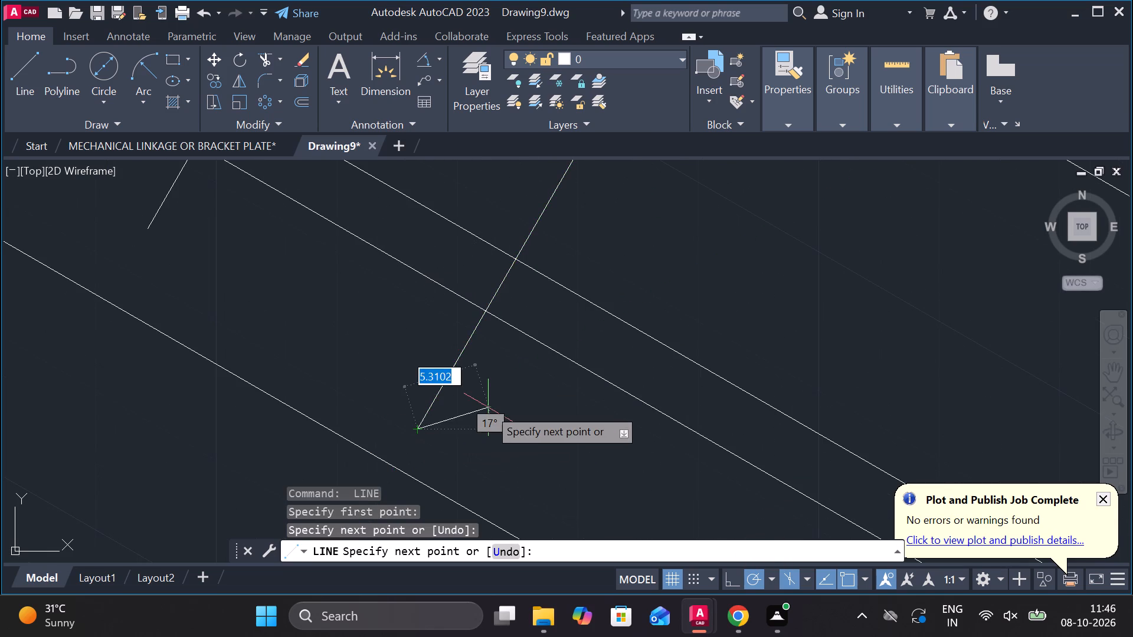
{"action": "scroll", "coordinate": [488, 408], "scroll_direction": "down", "scroll_amount": 2}
{"action": "key", "text": "Escape"}
{"action": "scroll", "coordinate": [639, 352], "scroll_direction": "down", "scroll_amount": 2}
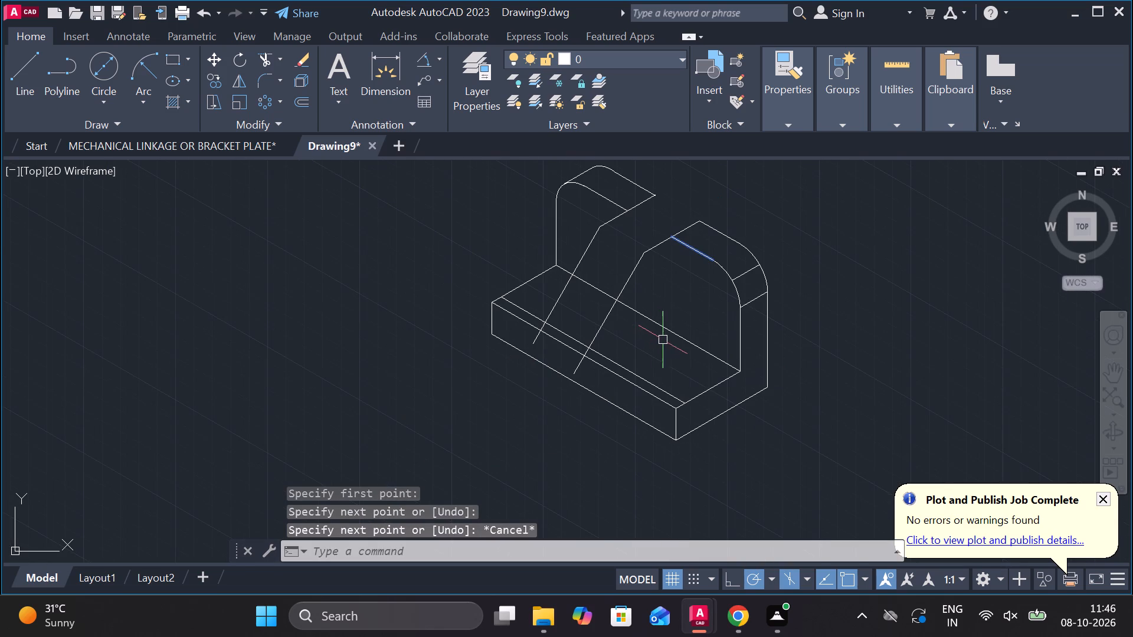
{"action": "middle_click", "coordinate": [668, 340]}
{"action": "middle_click_drag", "start_coordinate": [666, 339], "coordinate": [667, 377]}
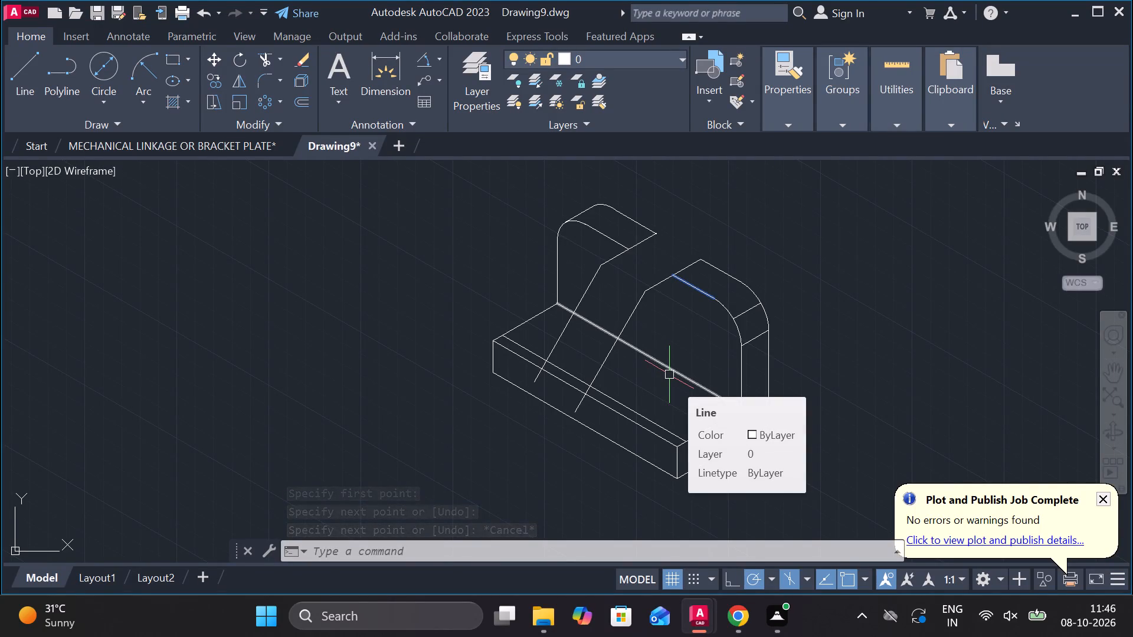
From the near slope's top end, draw a 15 line at 330° and continue with a parallel sloping line past the base's top front edge.
{"action": "key", "text": "l"}
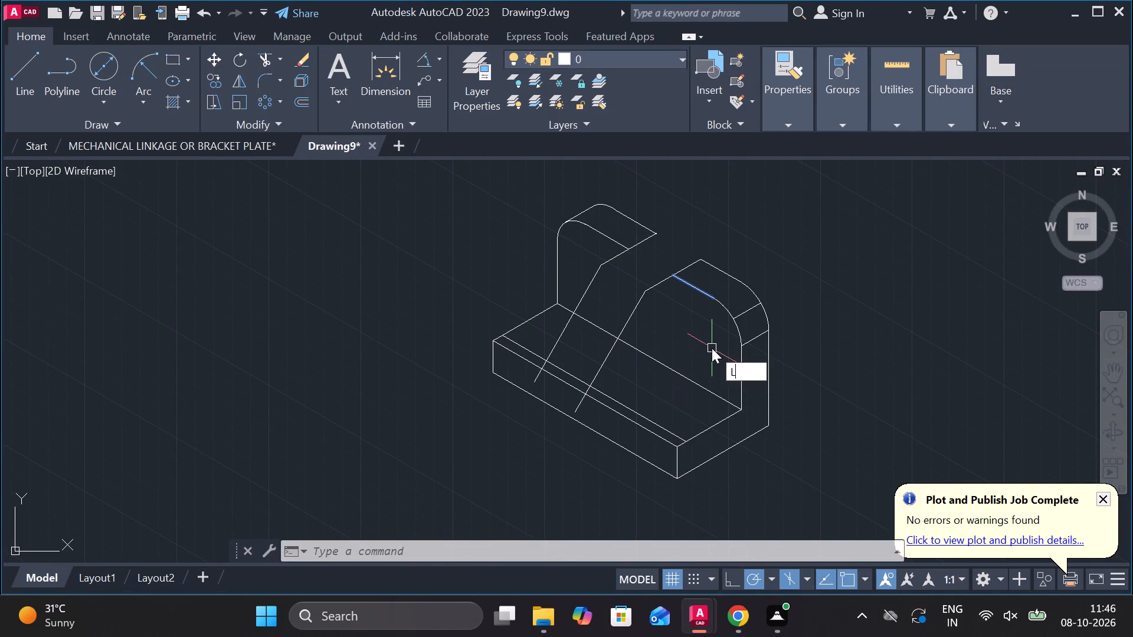
{"action": "key", "text": "Return"}
{"action": "left_click", "coordinate": [644, 302]}
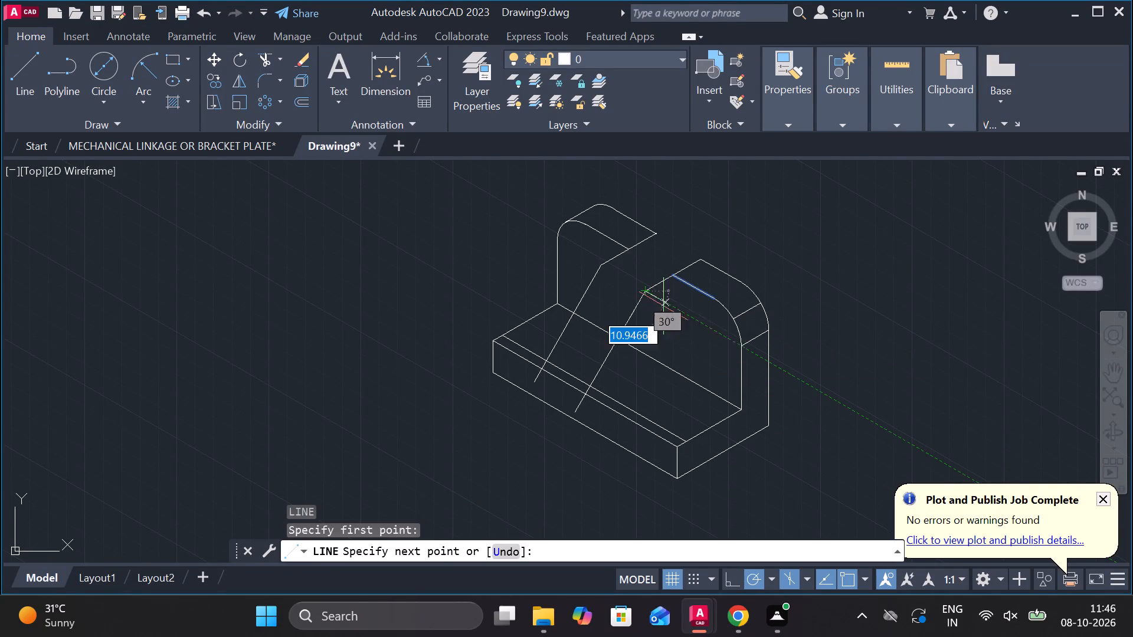
{"action": "type", "text": "15"}
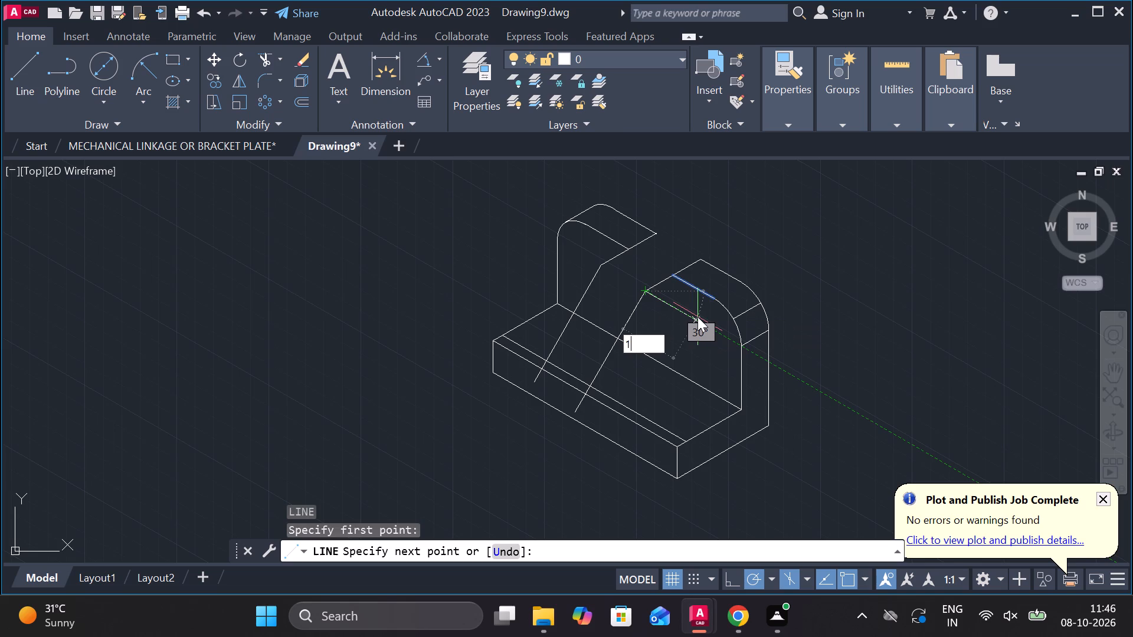
{"action": "key", "text": "Return"}
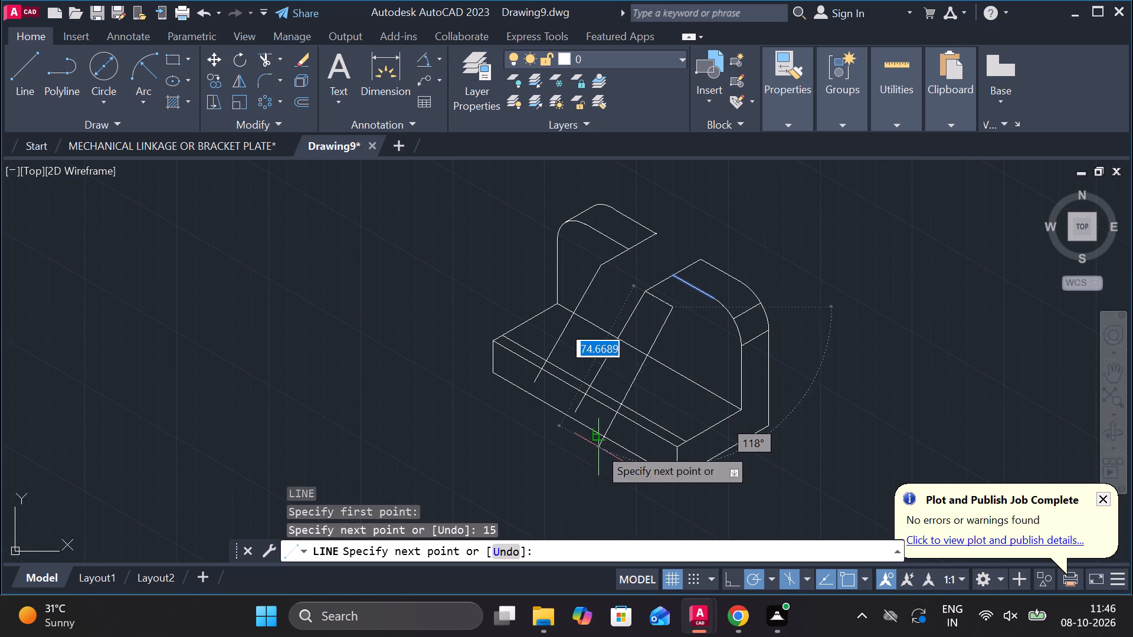
{"action": "scroll", "coordinate": [588, 429], "scroll_direction": "up", "scroll_amount": 2}
{"action": "left_click", "coordinate": [615, 418]}
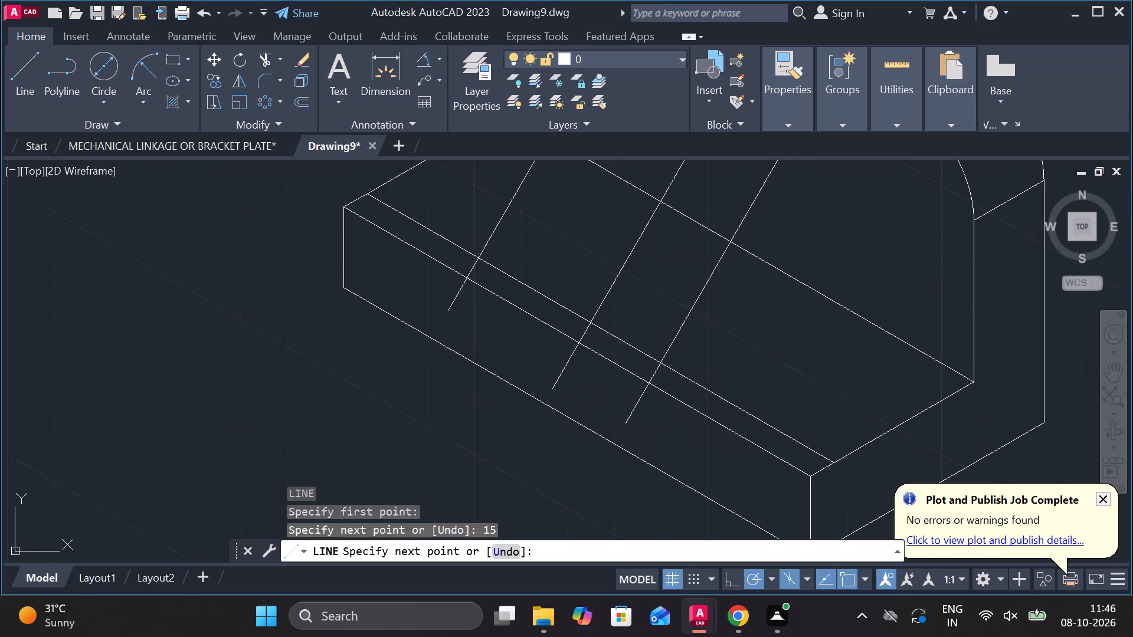
{"action": "key", "text": "Escape"}
From the far slope's top end, draw a 15 line at 150°, continuing about 87 at 240° past the base.
{"action": "key", "text": "l"}
{"action": "key", "text": "Return"}
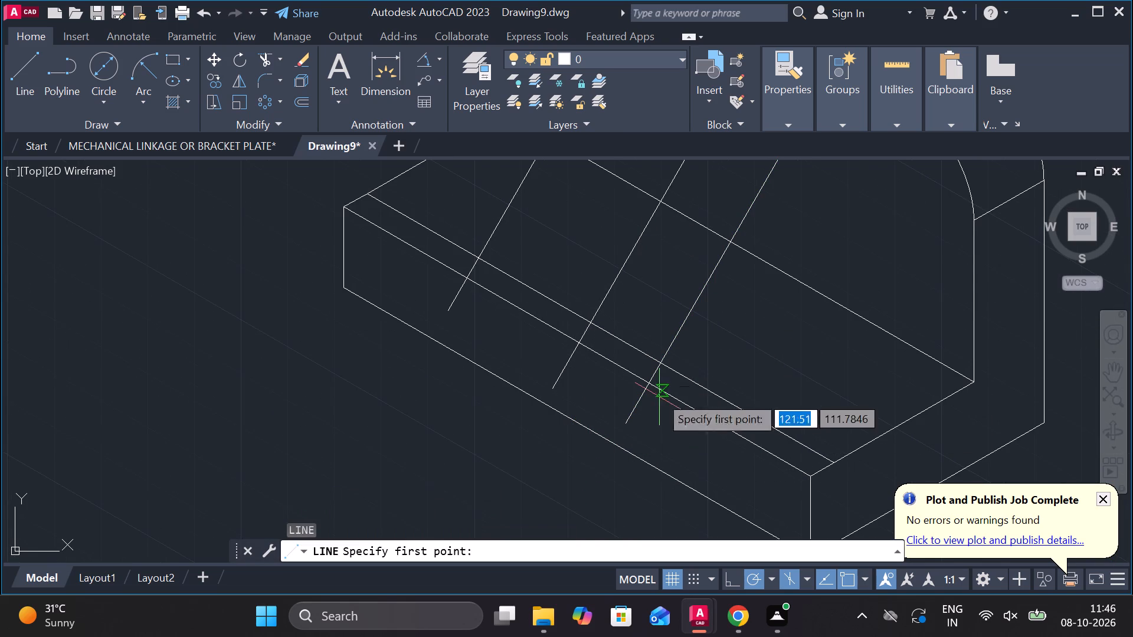
{"action": "scroll", "coordinate": [632, 352], "scroll_direction": "down", "scroll_amount": 2}
{"action": "left_click", "coordinate": [624, 222]}
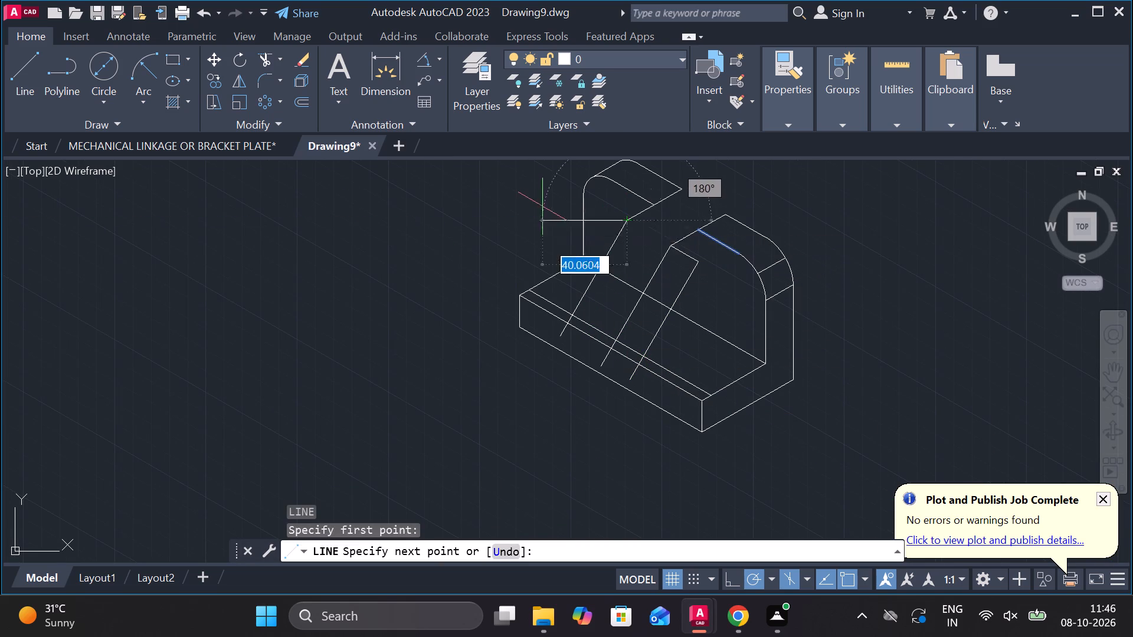
{"action": "middle_click_drag", "start_coordinate": [555, 207], "coordinate": [582, 338]}
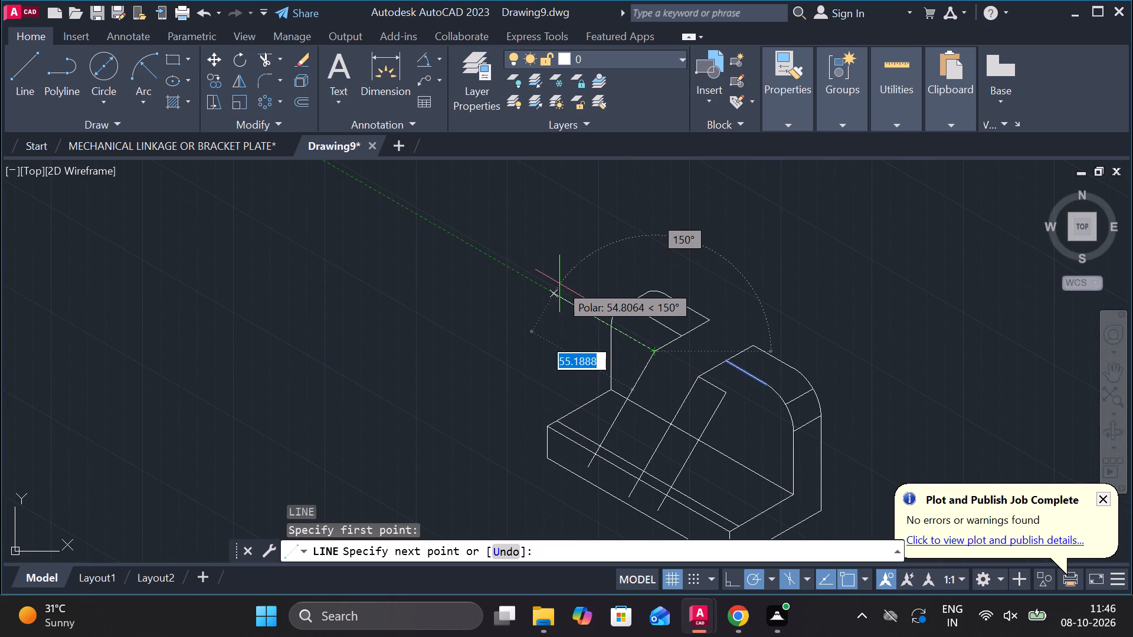
{"action": "type", "text": "15"}
{"action": "key", "text": "Return"}
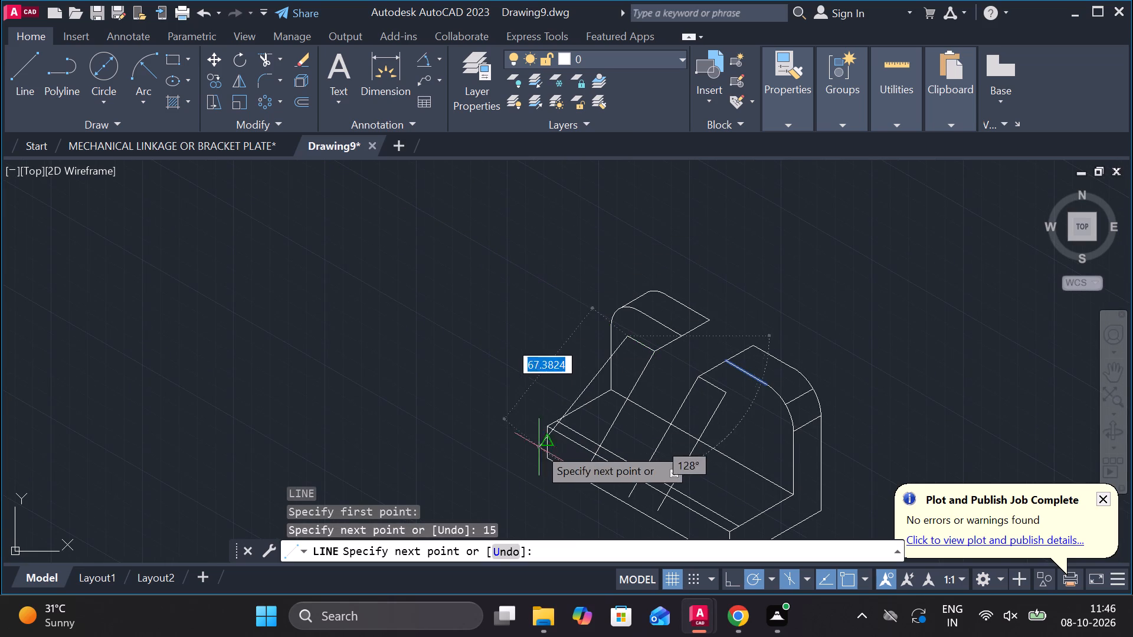
{"action": "left_click", "coordinate": [532, 493]}
{"action": "key", "text": "Escape"}
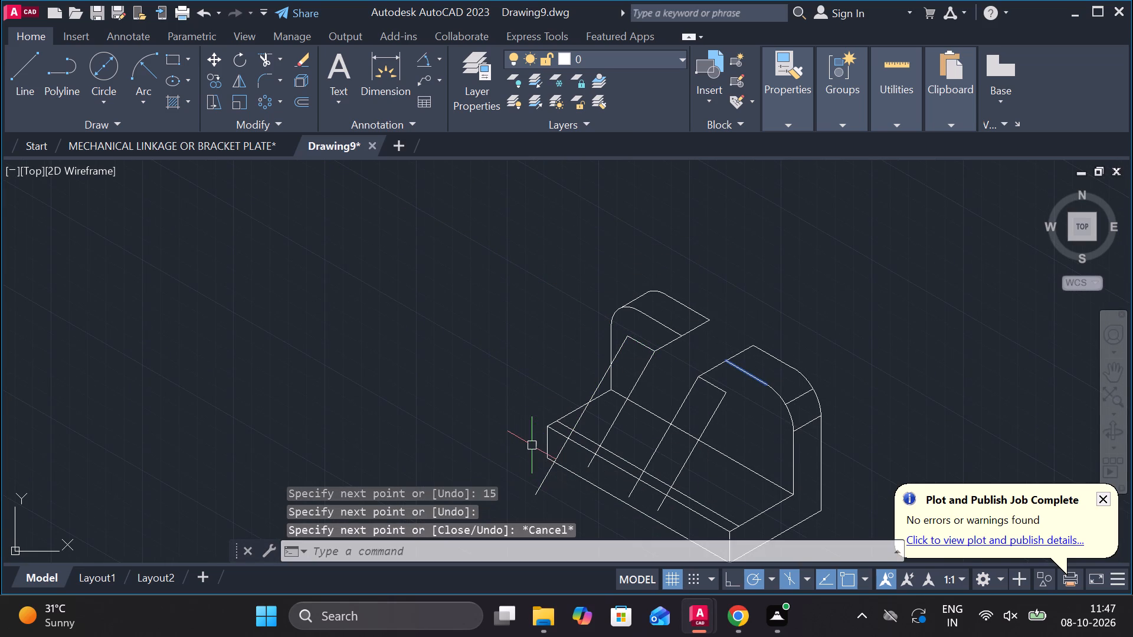
Draw a line from the near rib's outer top corner, parallel to its 15 top edge, back beyond the upright's rear edge.
{"action": "scroll", "coordinate": [532, 445], "scroll_direction": "up", "scroll_amount": 1}
{"action": "middle_click_drag", "start_coordinate": [510, 435], "coordinate": [396, 336]}
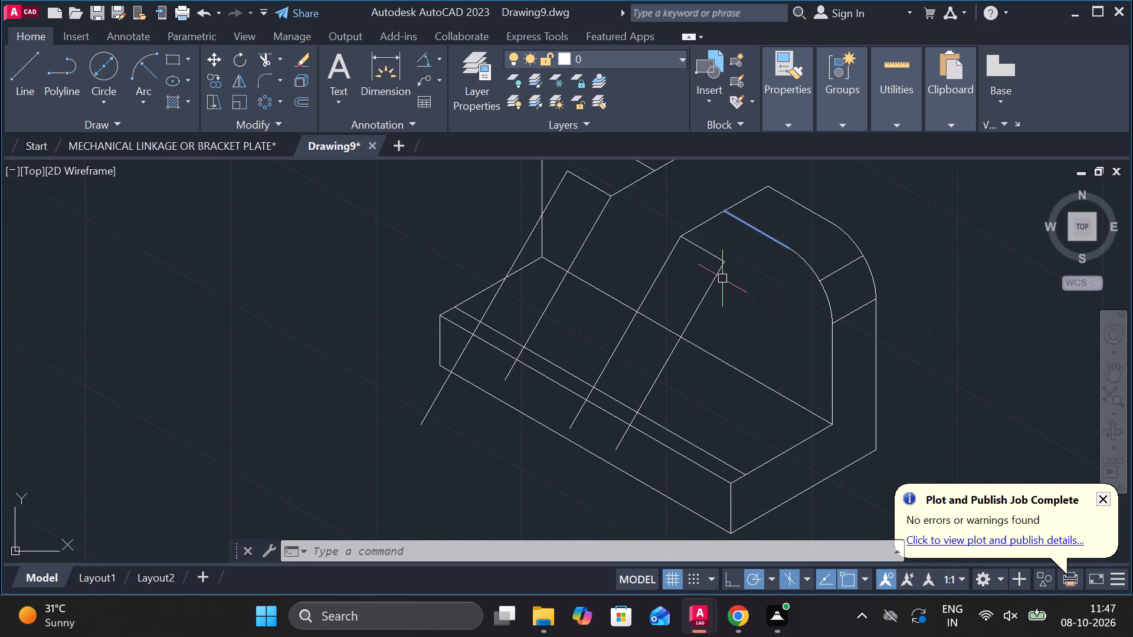
{"action": "key", "text": "l"}
{"action": "key", "text": "Return"}
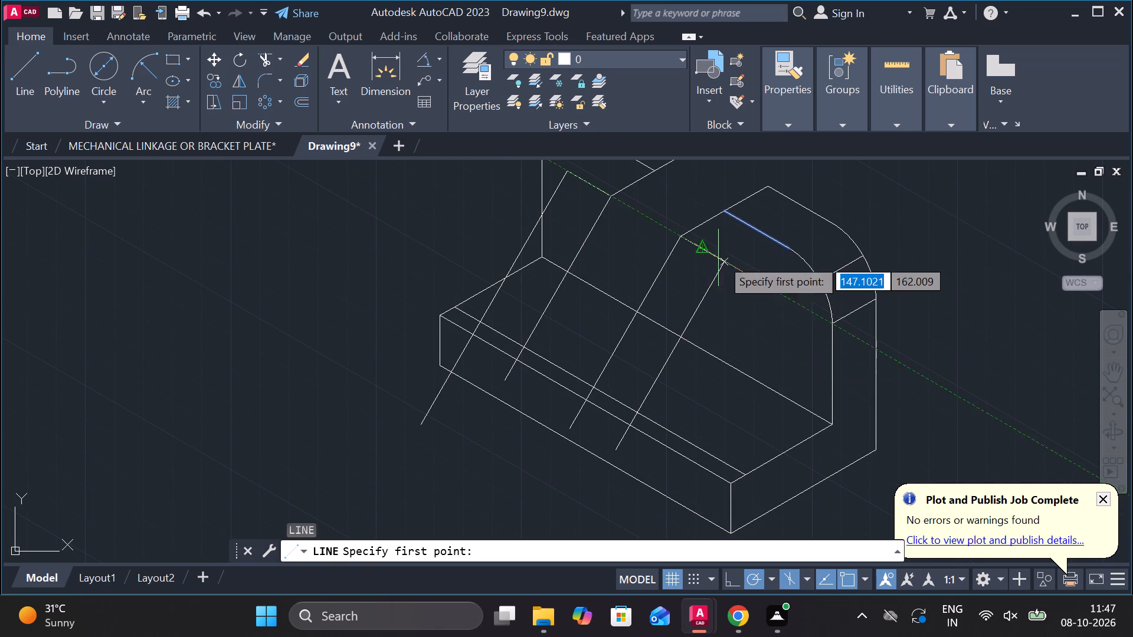
{"action": "left_click", "coordinate": [726, 261]}
{"action": "left_click", "coordinate": [874, 180]}
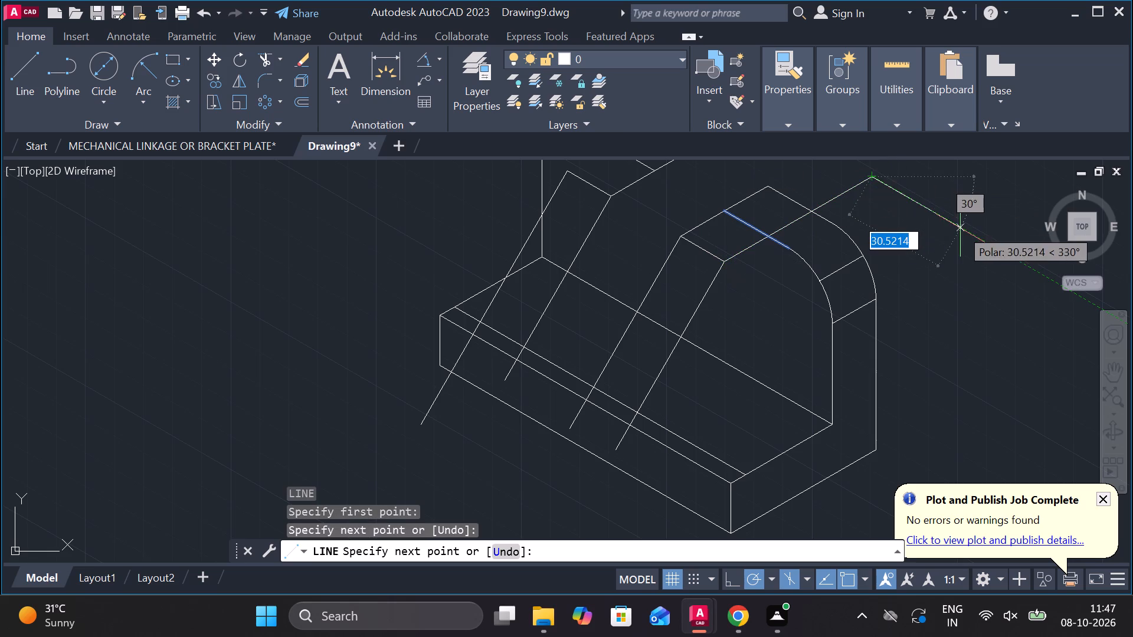
{"action": "key", "text": "Escape"}
{"action": "key", "text": "r"}
{"action": "key", "text": "Escape"}
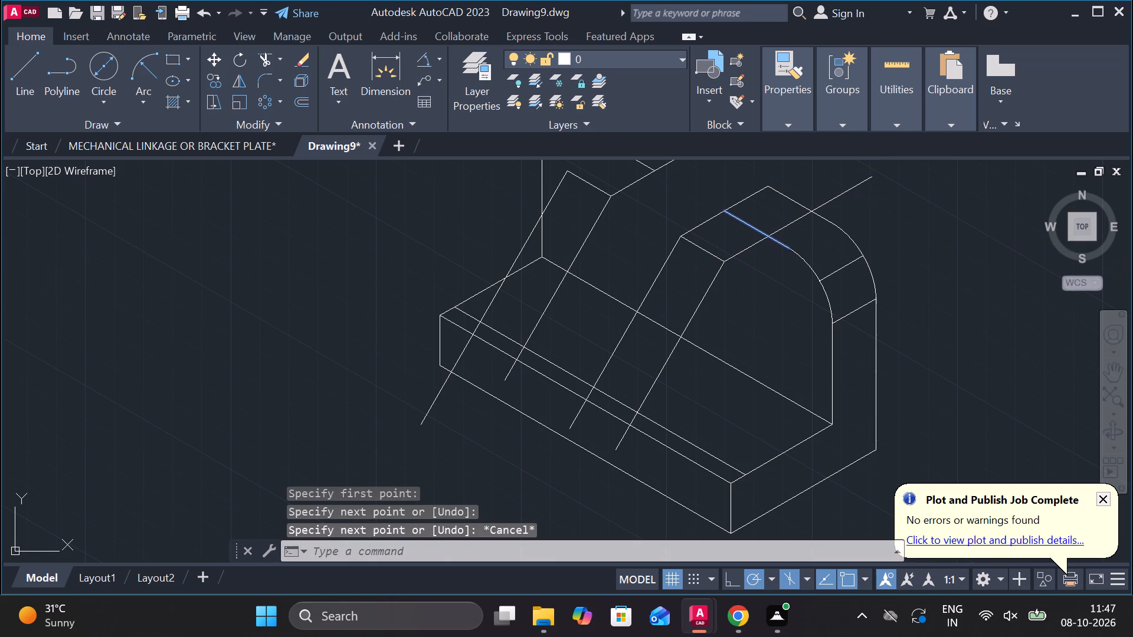
Trim the near rib's new line back to the upright's front top edge, and remove that edge's piece covered by the rib.
{"action": "type", "text": "TR"}
{"action": "key", "text": "space"}
{"action": "left_click", "coordinate": [834, 196]}
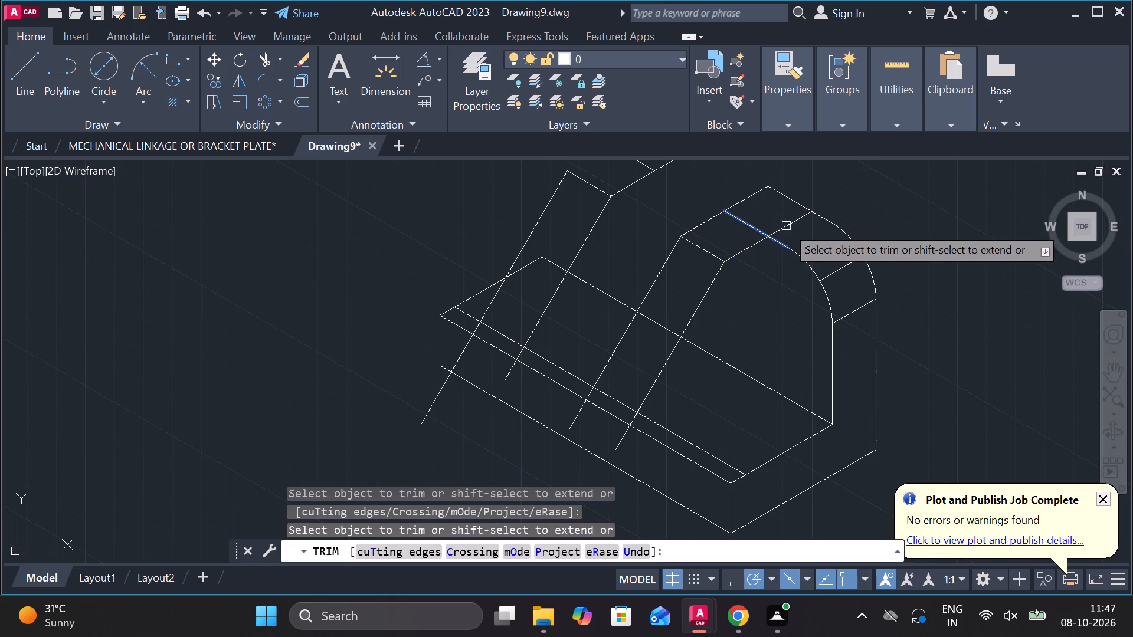
{"action": "left_click", "coordinate": [746, 224]}
{"action": "left_click", "coordinate": [799, 220]}
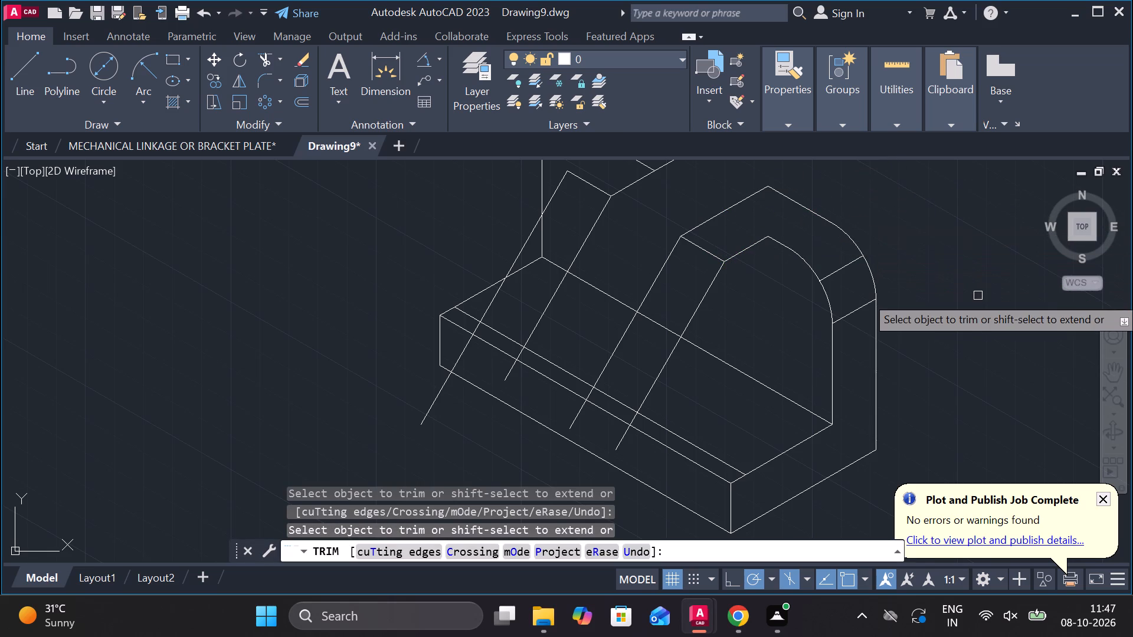
{"action": "middle_click_drag", "start_coordinate": [999, 324], "coordinate": [1007, 464]}
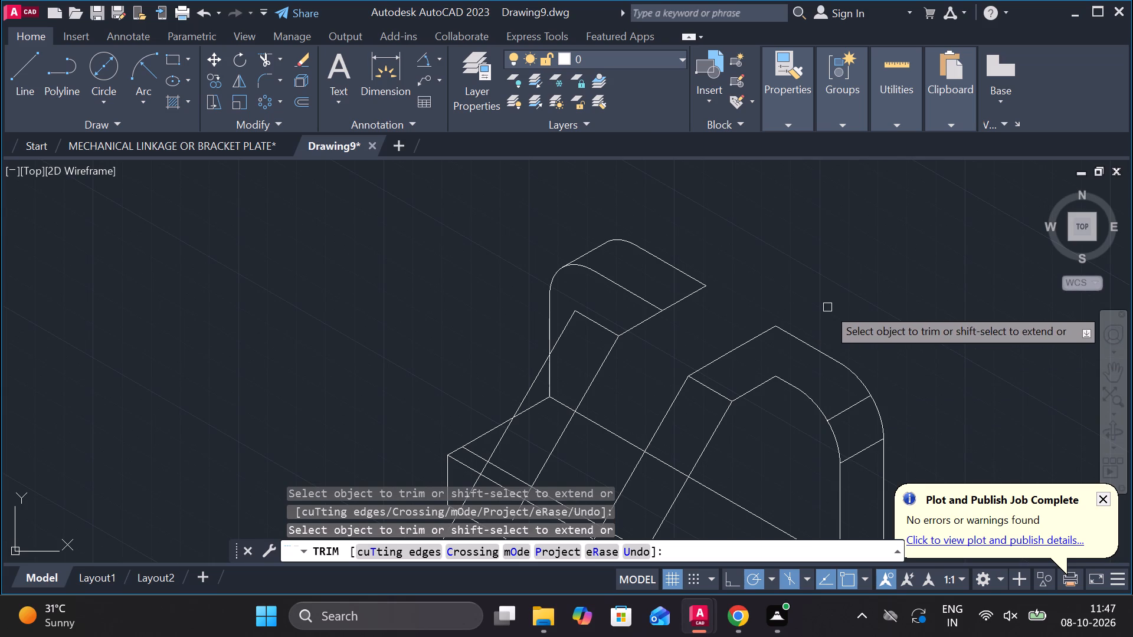
{"action": "key", "text": "Escape"}
Draw a line from the far rib's outer top corner, parallel to its 15 top edge, back beyond the upright's rear edge.
{"action": "key", "text": "l"}
{"action": "key", "text": "Return"}
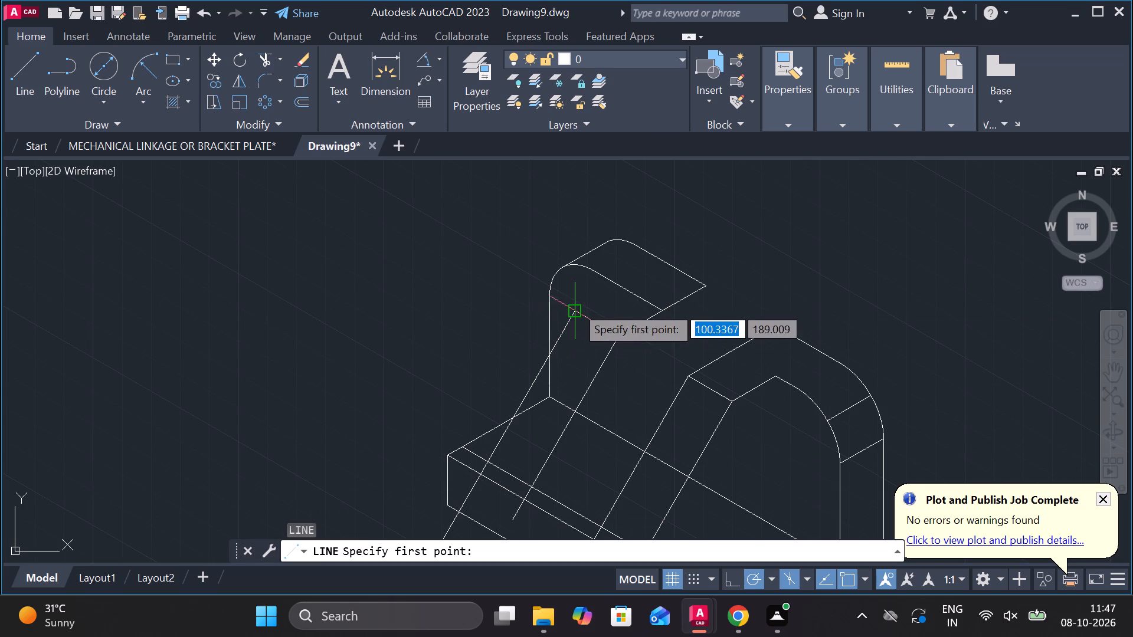
{"action": "left_click", "coordinate": [575, 306]}
{"action": "left_click", "coordinate": [755, 203]}
{"action": "key", "text": "Escape"}
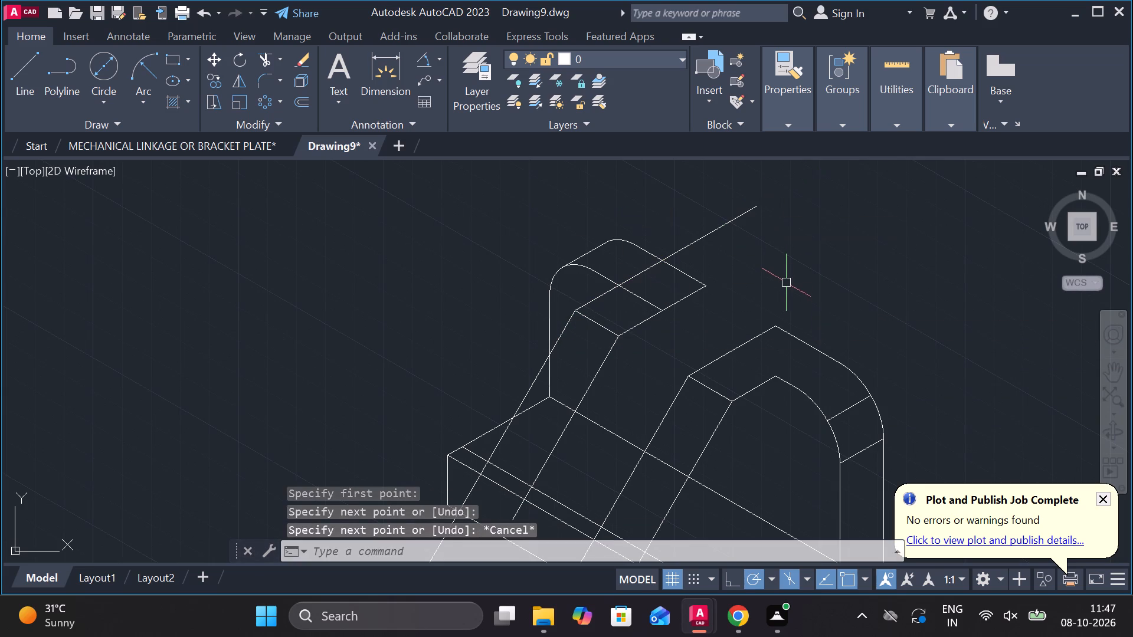
Trim the far rib's new line back to the upright's front top edge, and remove that edge's piece covered by the rib.
{"action": "type", "text": "TR"}
{"action": "key", "text": "space"}
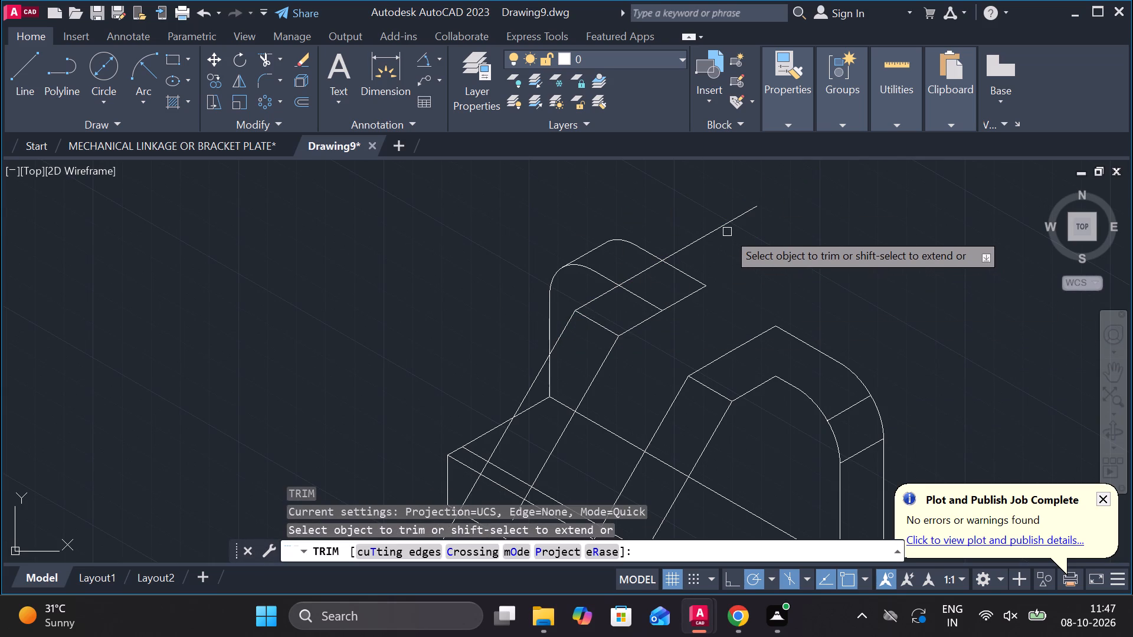
{"action": "left_click", "coordinate": [715, 232]}
{"action": "left_click", "coordinate": [651, 271]}
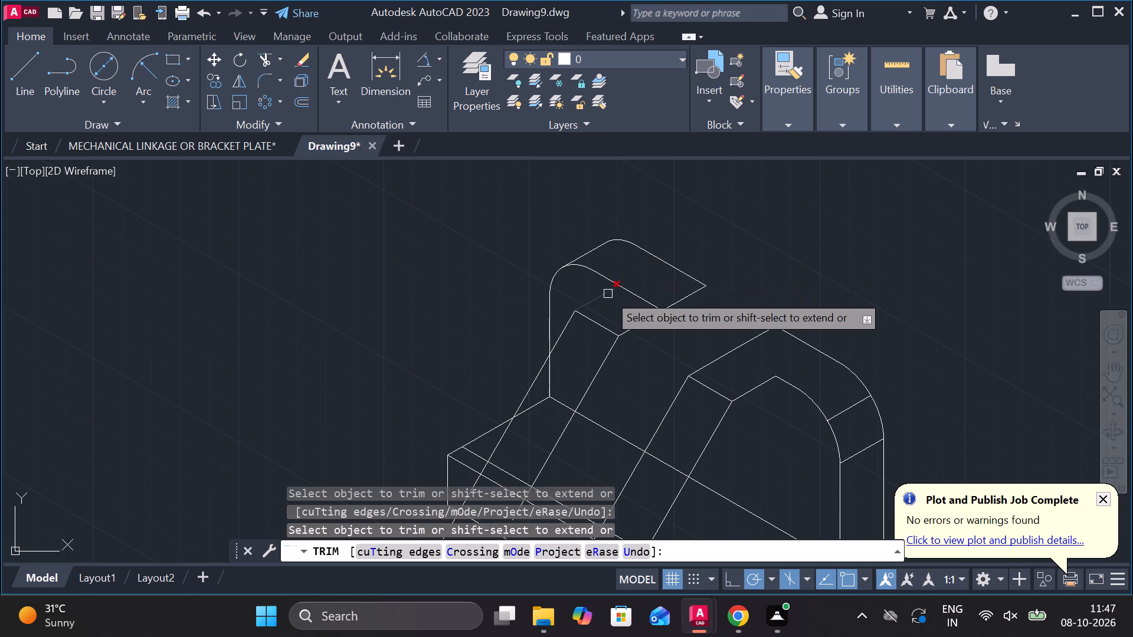
{"action": "left_click", "coordinate": [640, 297]}
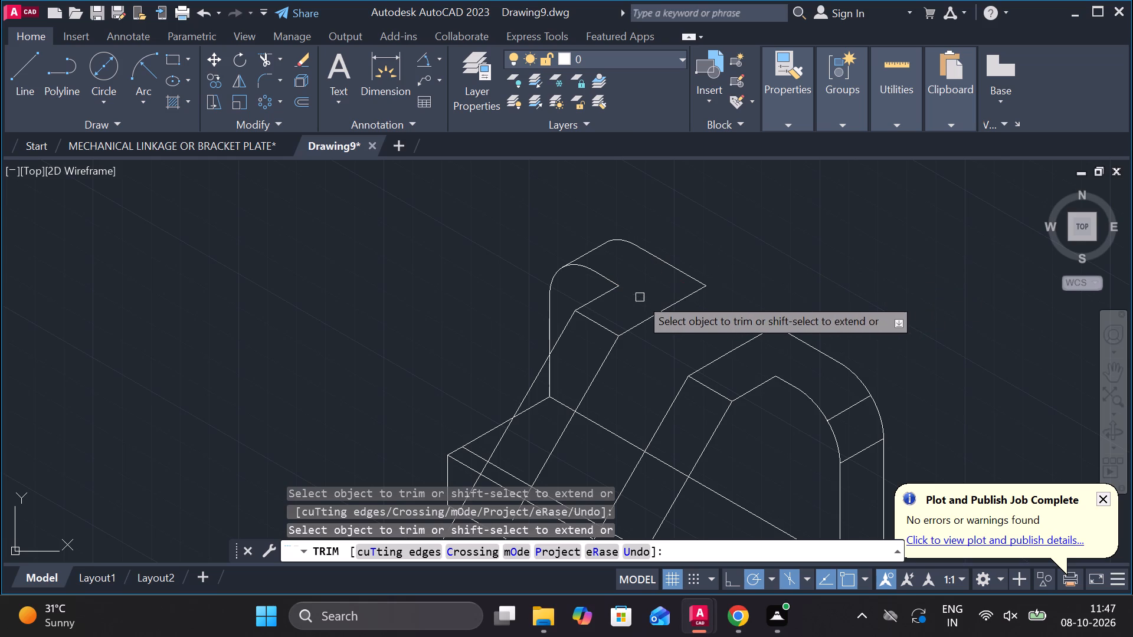
Trim the lower ends of all four rib slope lines back to the base's front top edge.
{"action": "scroll", "coordinate": [839, 262], "scroll_direction": "down", "scroll_amount": 1}
{"action": "middle_click_drag", "start_coordinate": [867, 311], "coordinate": [812, 234]}
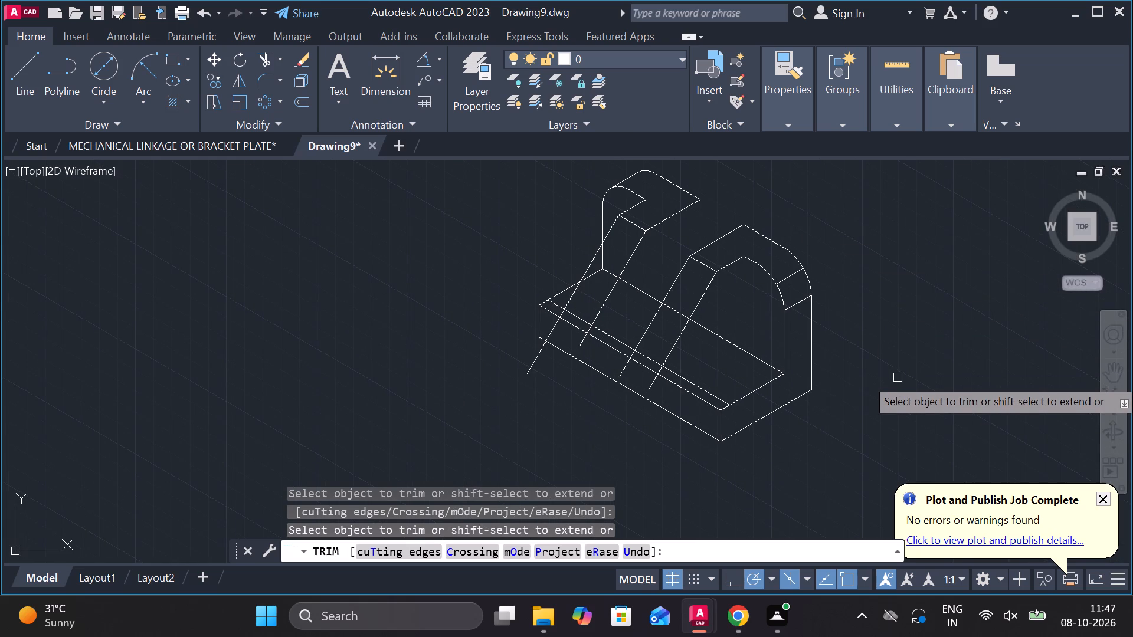
{"action": "left_click", "coordinate": [542, 361]}
{"action": "left_click", "coordinate": [531, 353]}
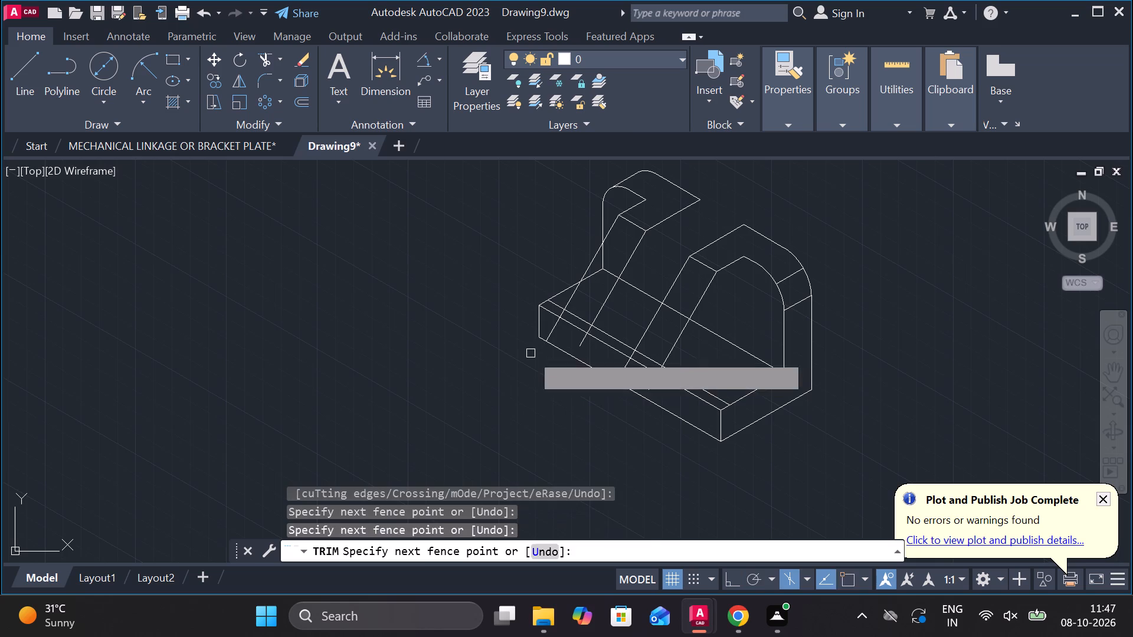
{"action": "left_click", "coordinate": [553, 331]}
{"action": "scroll", "coordinate": [555, 328], "scroll_direction": "up", "scroll_amount": 1}
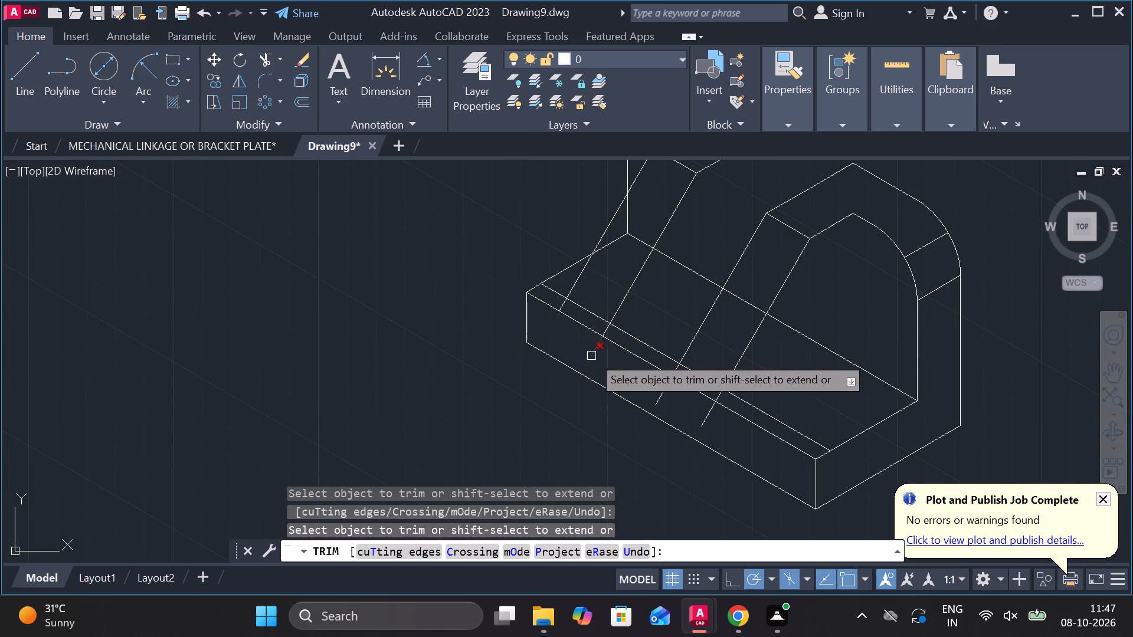
{"action": "left_click", "coordinate": [594, 356]}
{"action": "left_click", "coordinate": [654, 383]}
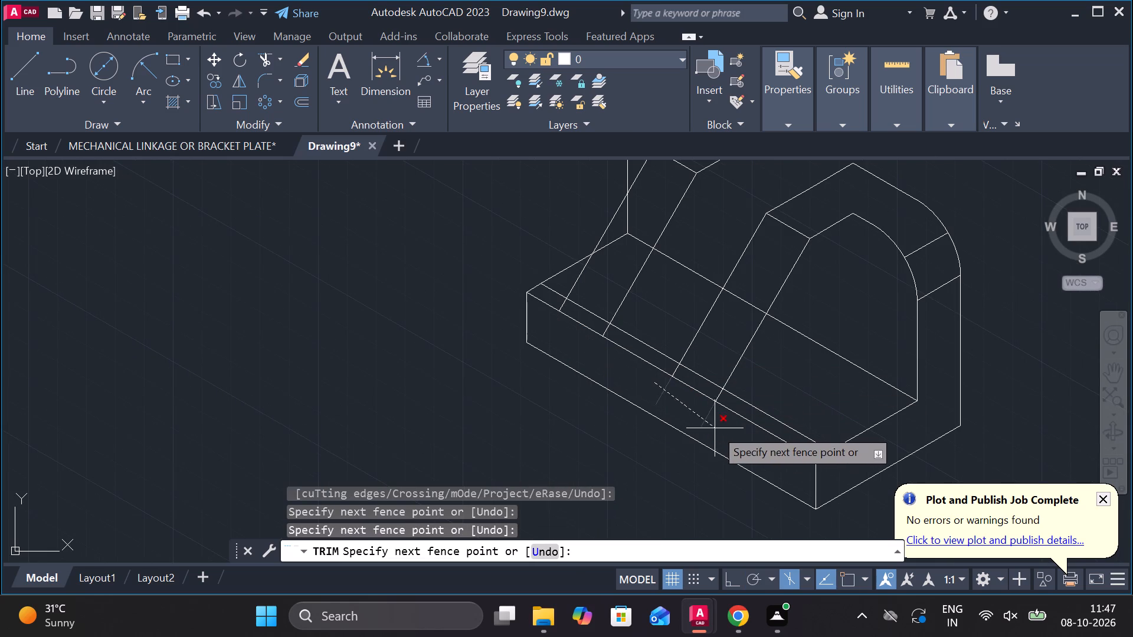
{"action": "left_click", "coordinate": [715, 428]}
{"action": "scroll", "coordinate": [474, 408], "scroll_direction": "down", "scroll_amount": 1}
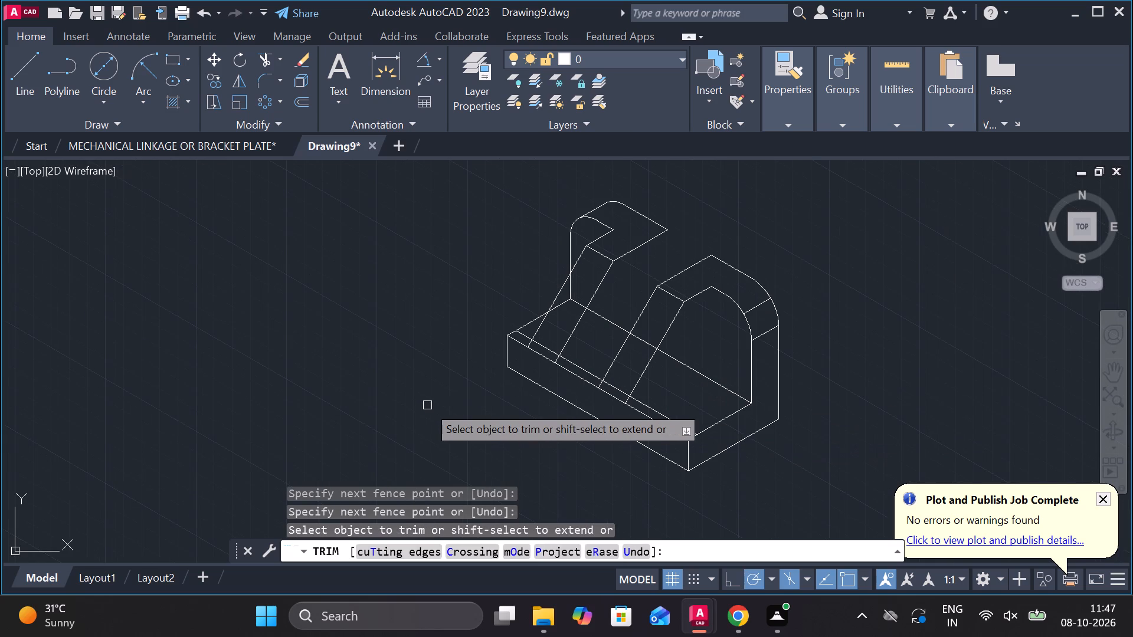
{"action": "scroll", "coordinate": [424, 408], "scroll_direction": "up", "scroll_amount": 1}
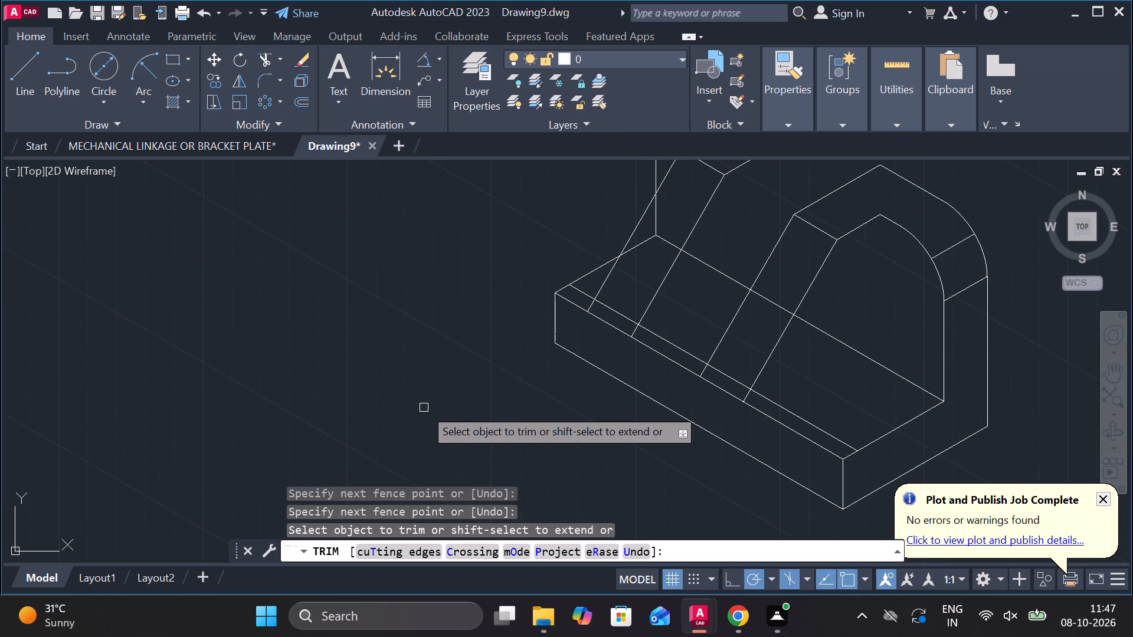
{"action": "scroll", "coordinate": [424, 408], "scroll_direction": "down", "scroll_amount": 1}
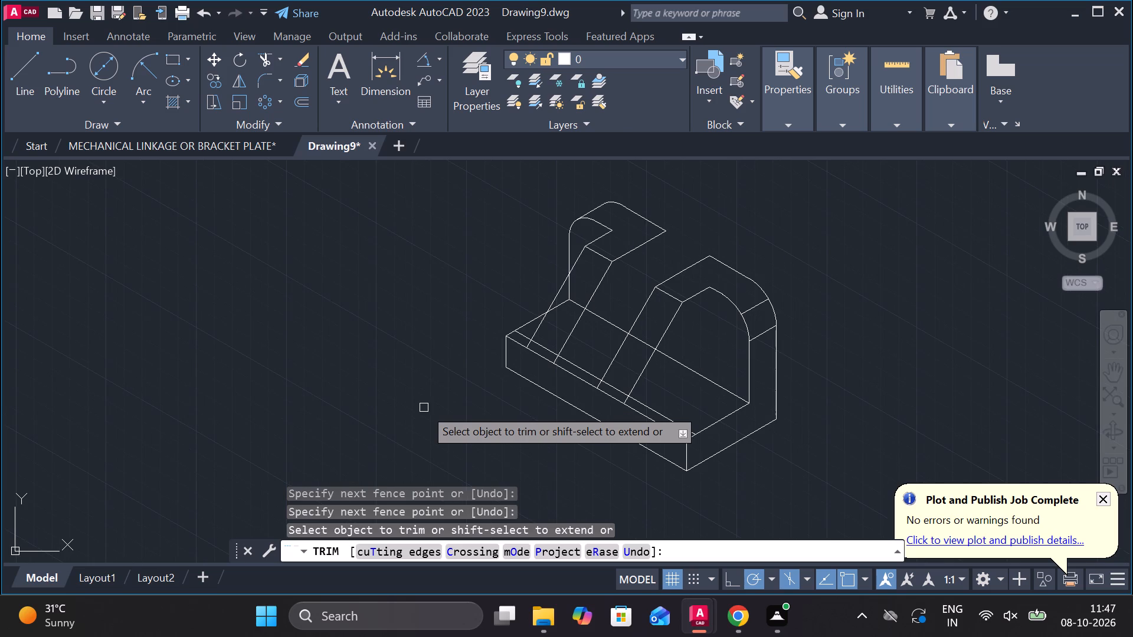
{"action": "key", "text": "Escape"}
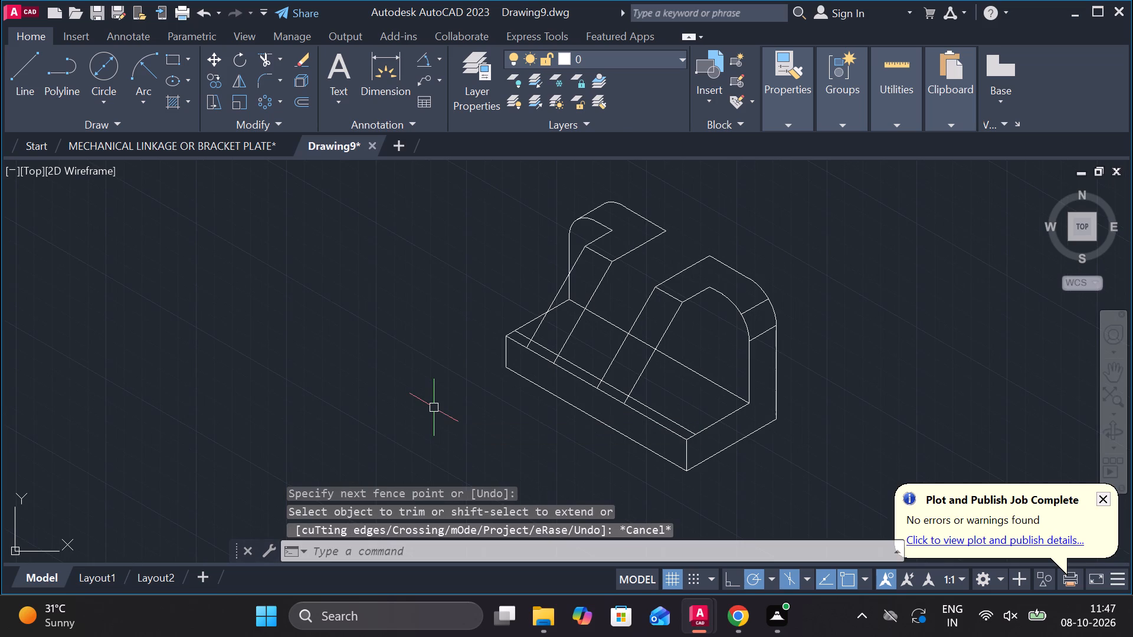
Draw a vertical line from the near upright's front top inner corner down past the upright's foot line on the base.
{"action": "key", "text": "l"}
{"action": "key", "text": "Return"}
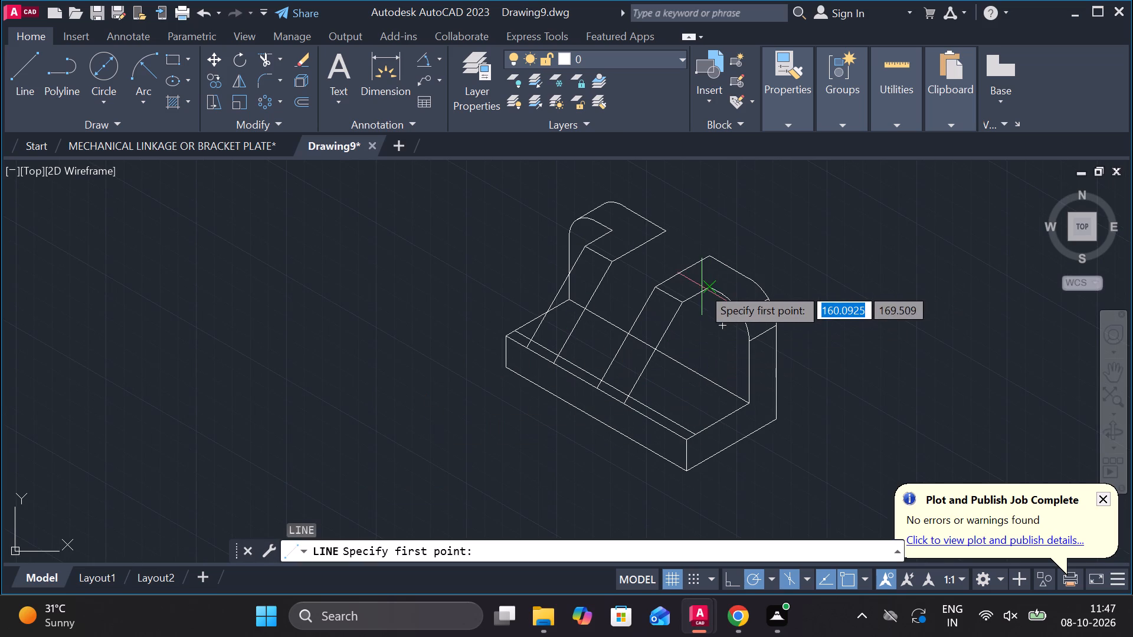
{"action": "left_click", "coordinate": [711, 288]}
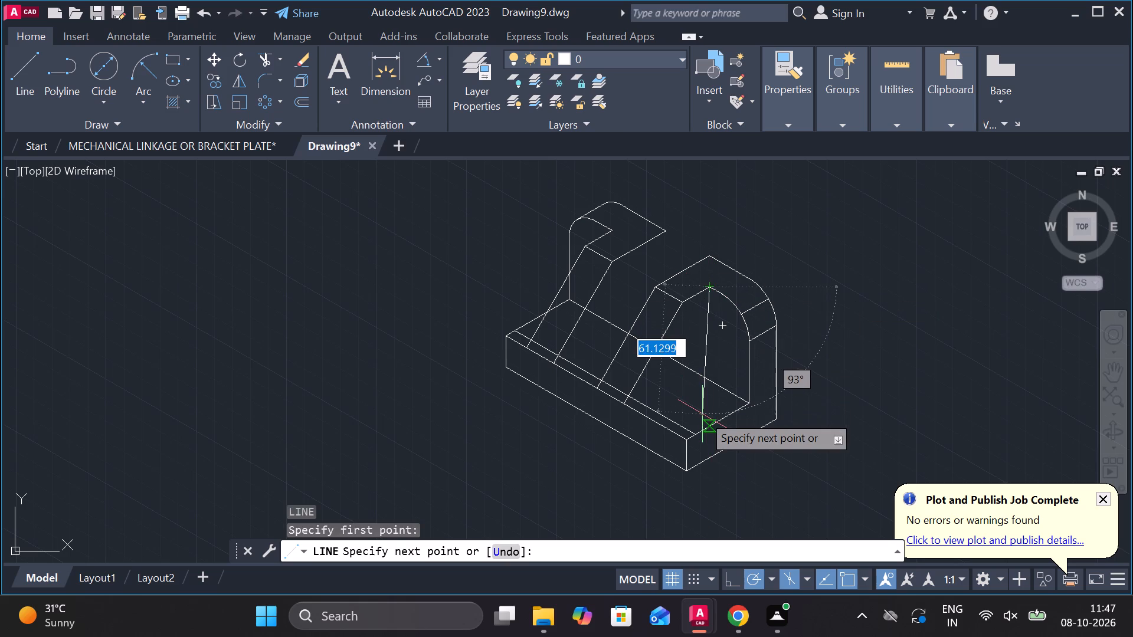
{"action": "scroll", "coordinate": [686, 402], "scroll_direction": "up", "scroll_amount": 2}
{"action": "left_click", "coordinate": [738, 405]}
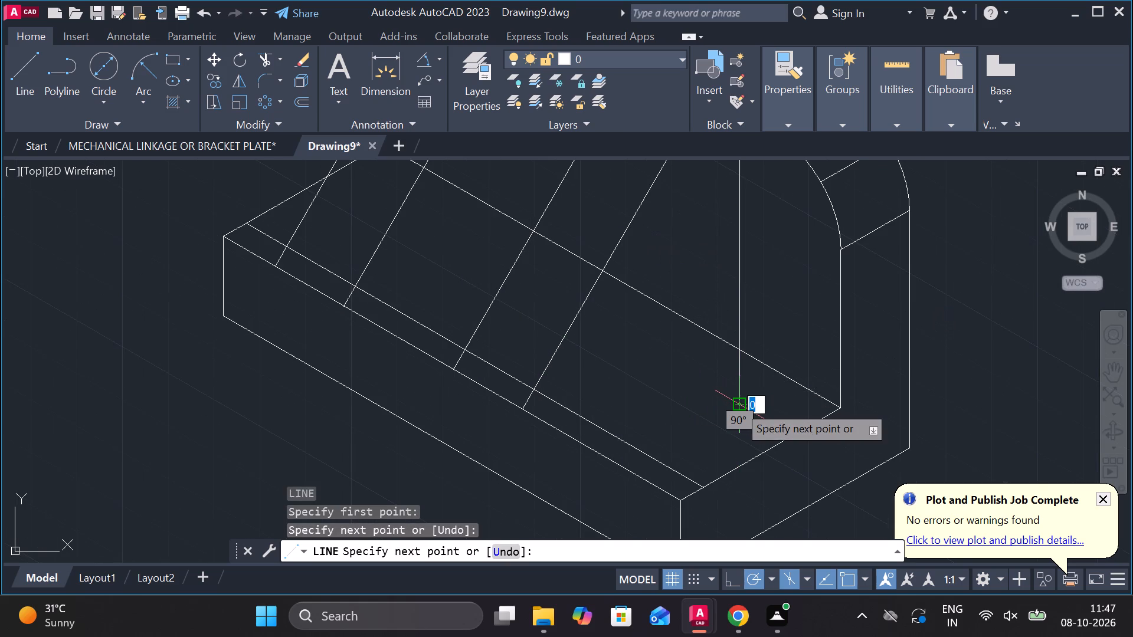
{"action": "key", "text": "Escape"}
{"action": "key", "text": "r"}
{"action": "key", "text": "Escape"}
Trim the new vertical line's lower end back to the upright's foot line on the base.
{"action": "type", "text": "TR"}
{"action": "key", "text": "space"}
{"action": "left_click", "coordinate": [742, 385]}
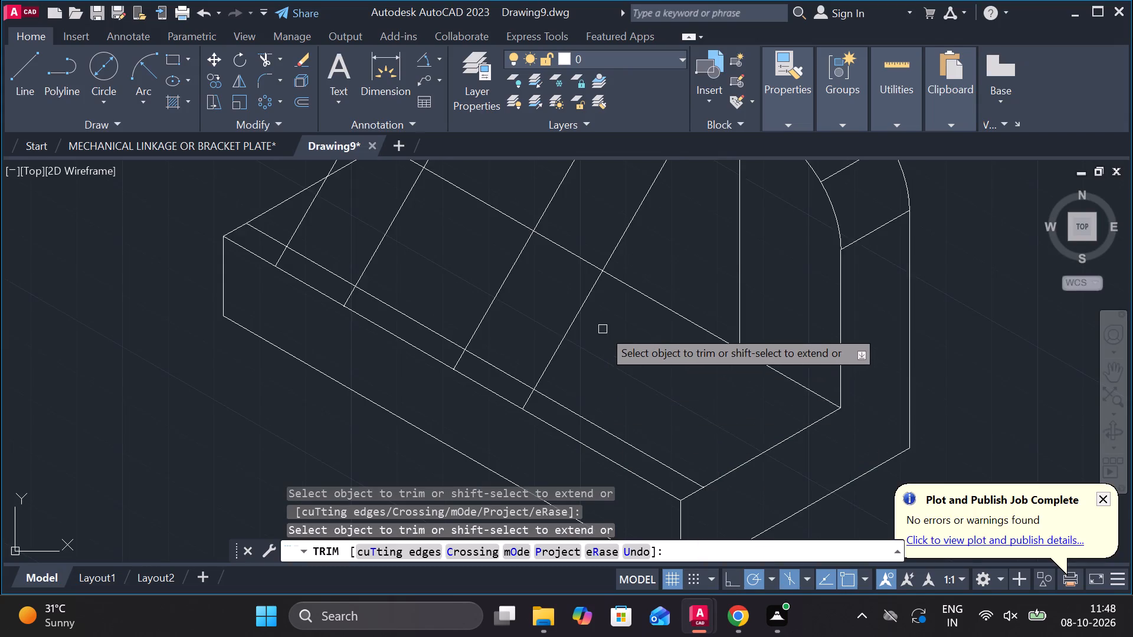
{"action": "scroll", "coordinate": [602, 329], "scroll_direction": "down", "scroll_amount": 1}
{"action": "scroll", "coordinate": [741, 339], "scroll_direction": "down", "scroll_amount": 2}
{"action": "middle_click_drag", "start_coordinate": [801, 332], "coordinate": [807, 332]}
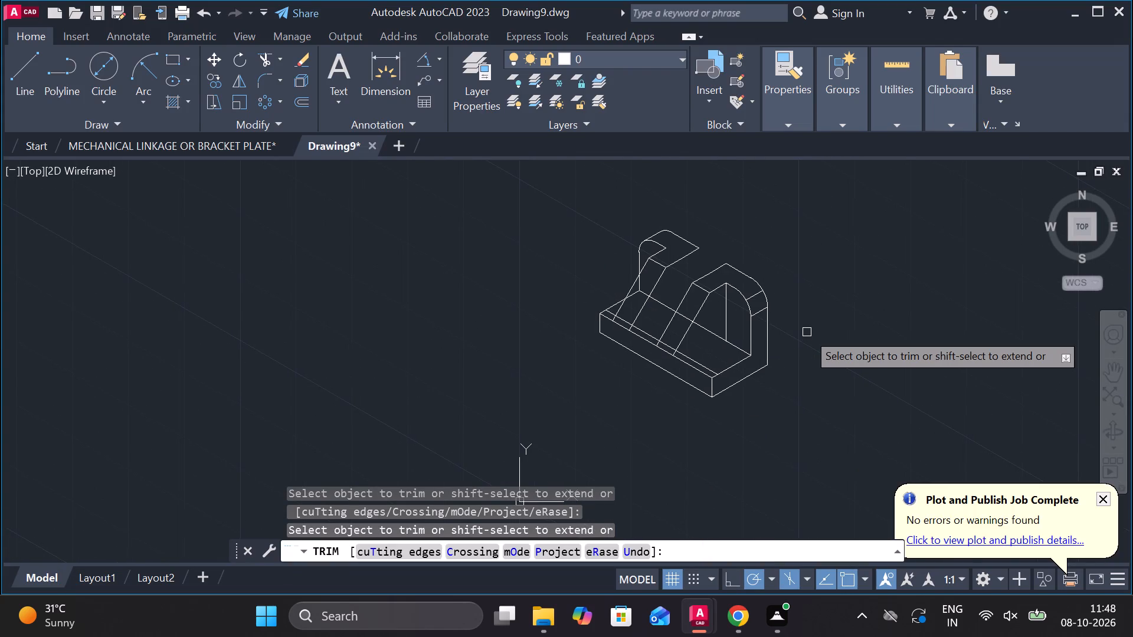
{"action": "scroll", "coordinate": [807, 332], "scroll_direction": "up", "scroll_amount": 1}
{"action": "middle_click_drag", "start_coordinate": [807, 332], "coordinate": [804, 340]}
{"action": "key", "text": "Escape"}
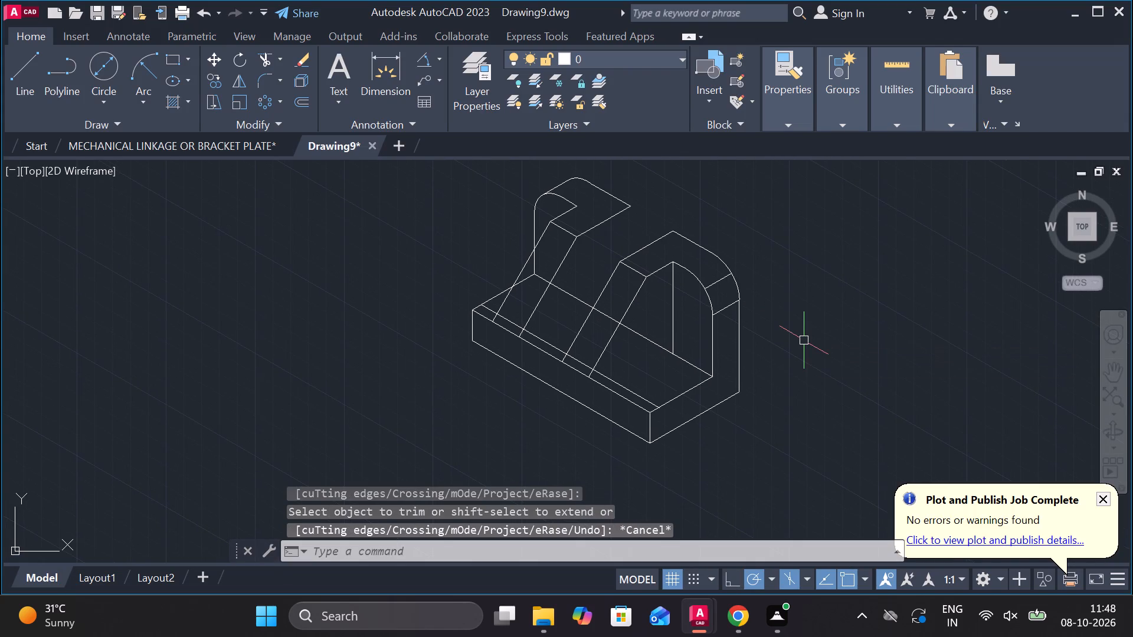
Draw a vertical line from the far upright's rear top inner corner down across the near rib and past the foot line.
{"action": "key", "text": "l"}
{"action": "key", "text": "Return"}
{"action": "left_click", "coordinate": [633, 208]}
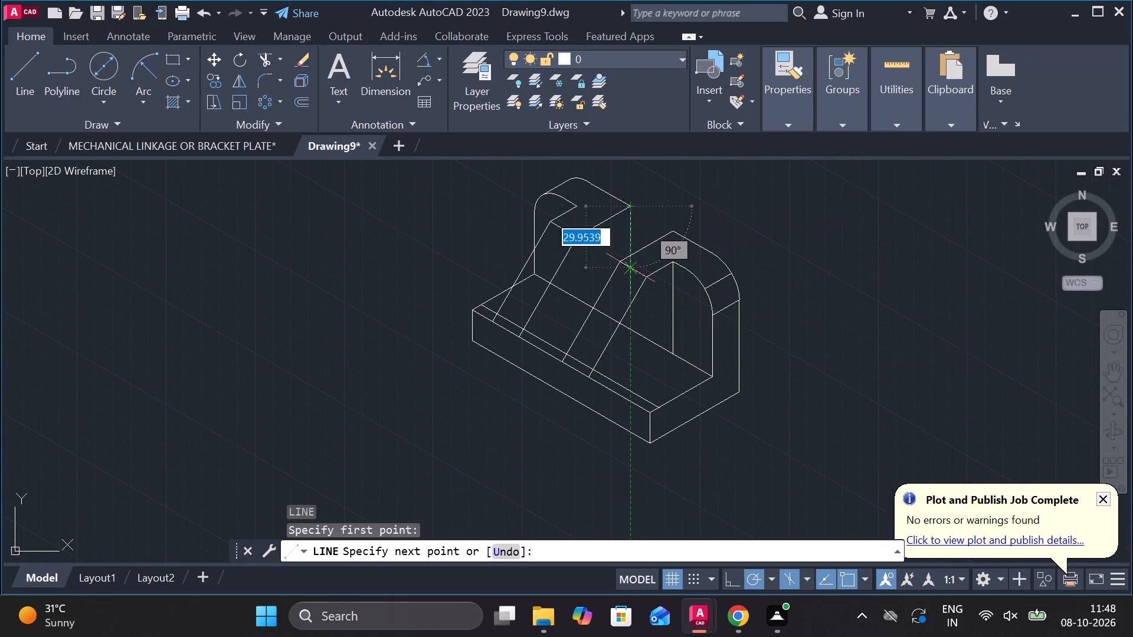
{"action": "left_click", "coordinate": [630, 363]}
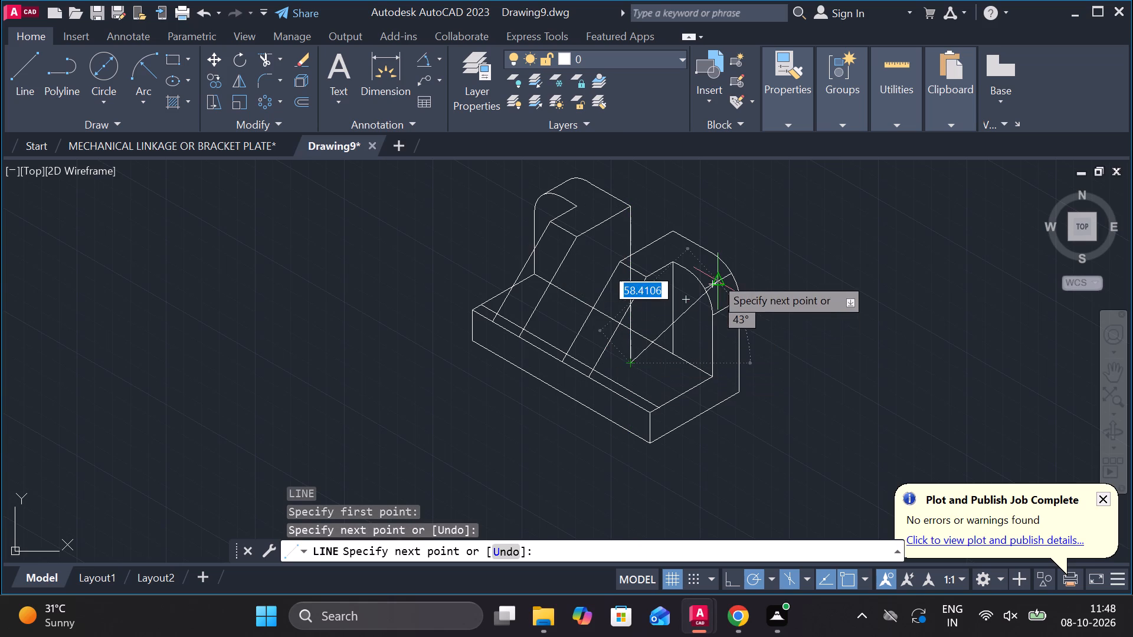
{"action": "key", "text": "Escape"}
Trim the gap's new vertical line so that it ends at the near upright's sloping top inner edge.
{"action": "type", "text": "TR"}
{"action": "key", "text": "space"}
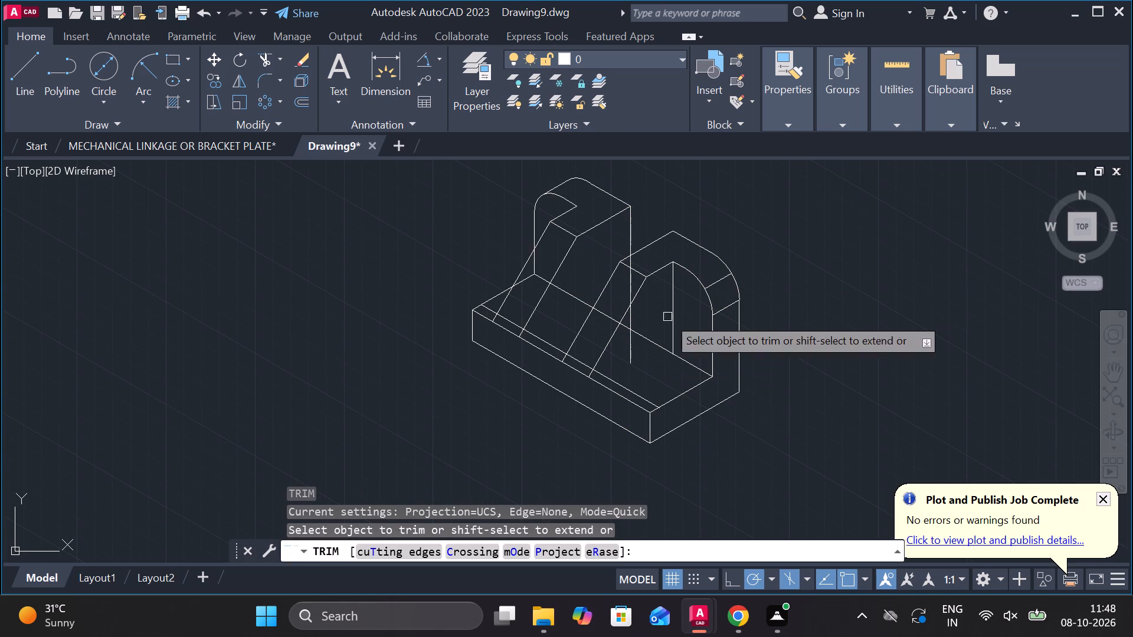
{"action": "left_click", "coordinate": [634, 354]}
{"action": "scroll", "coordinate": [632, 349], "scroll_direction": "up", "scroll_amount": 3}
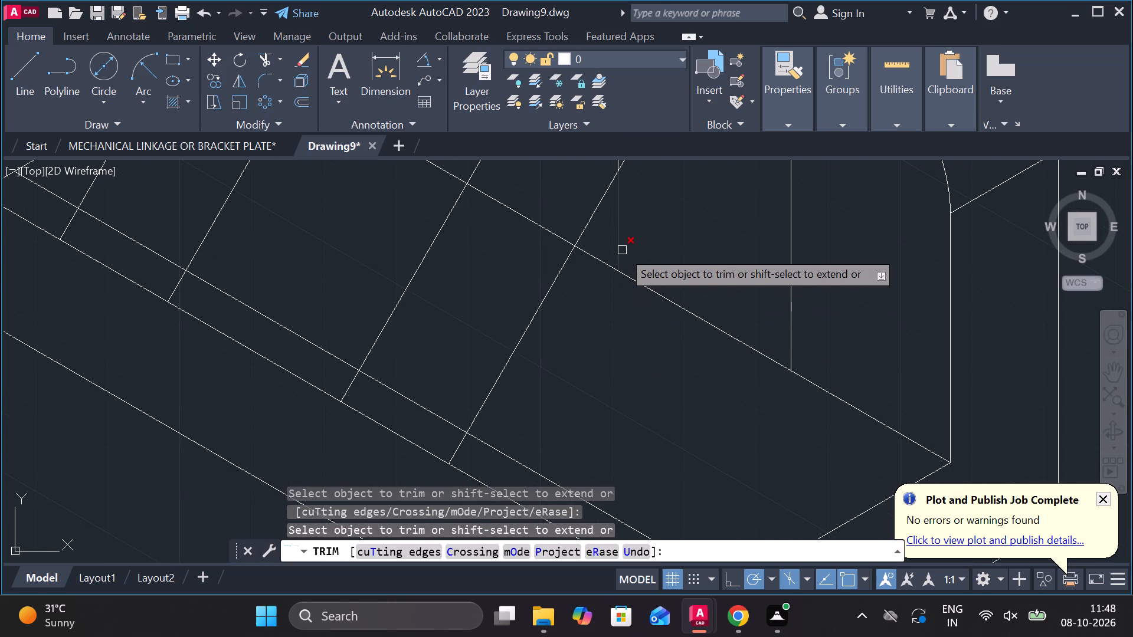
{"action": "left_click", "coordinate": [622, 250]}
{"action": "scroll", "coordinate": [627, 246], "scroll_direction": "down", "scroll_amount": 1}
{"action": "middle_click_drag", "start_coordinate": [637, 239], "coordinate": [667, 370]}
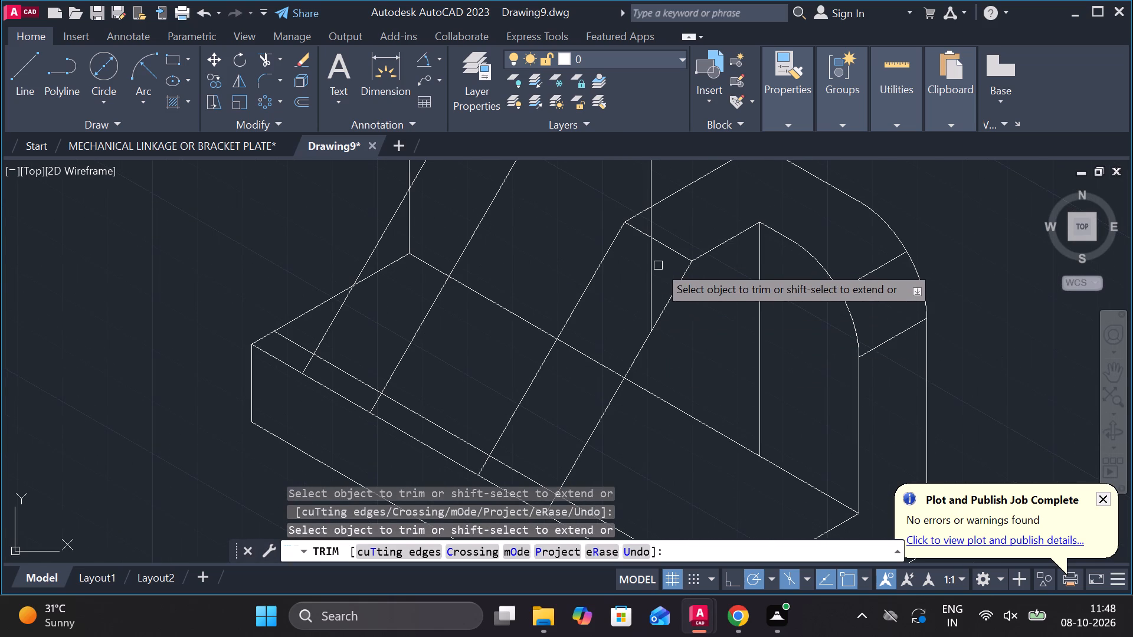
{"action": "left_click", "coordinate": [653, 281]}
{"action": "left_click", "coordinate": [648, 224]}
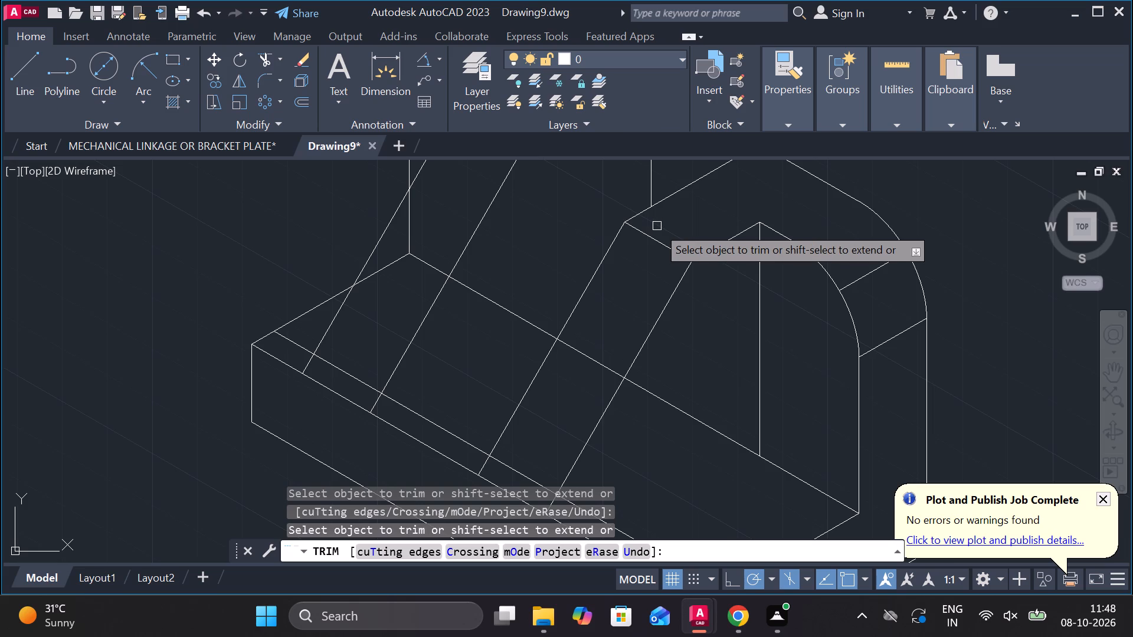
{"action": "scroll", "coordinate": [657, 226], "scroll_direction": "down", "scroll_amount": 1}
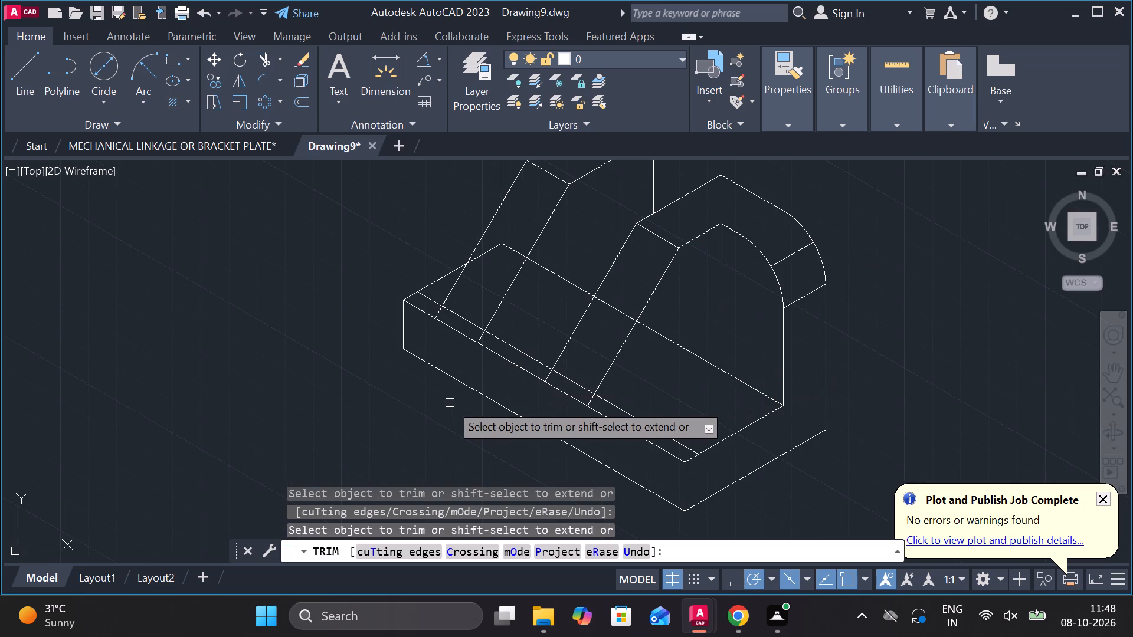
{"action": "key", "text": "Escape"}
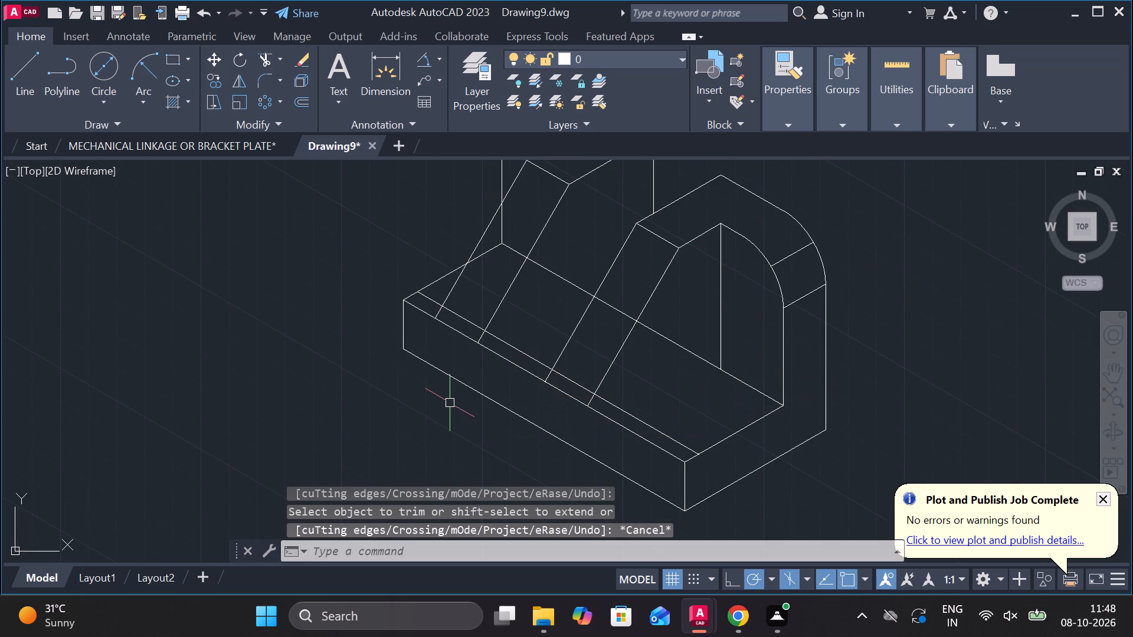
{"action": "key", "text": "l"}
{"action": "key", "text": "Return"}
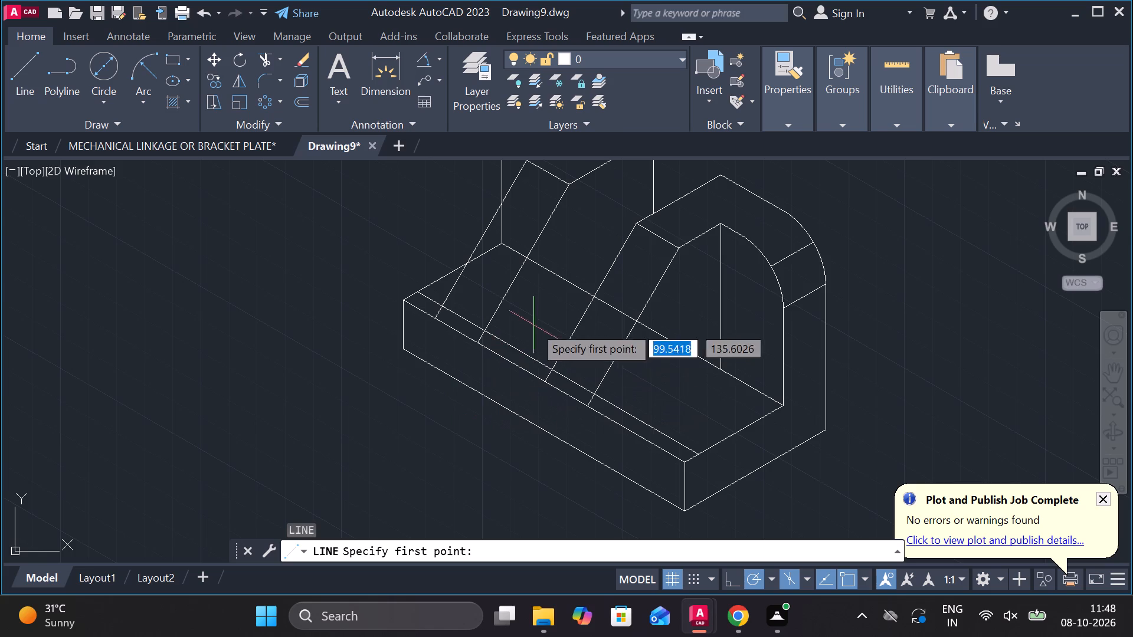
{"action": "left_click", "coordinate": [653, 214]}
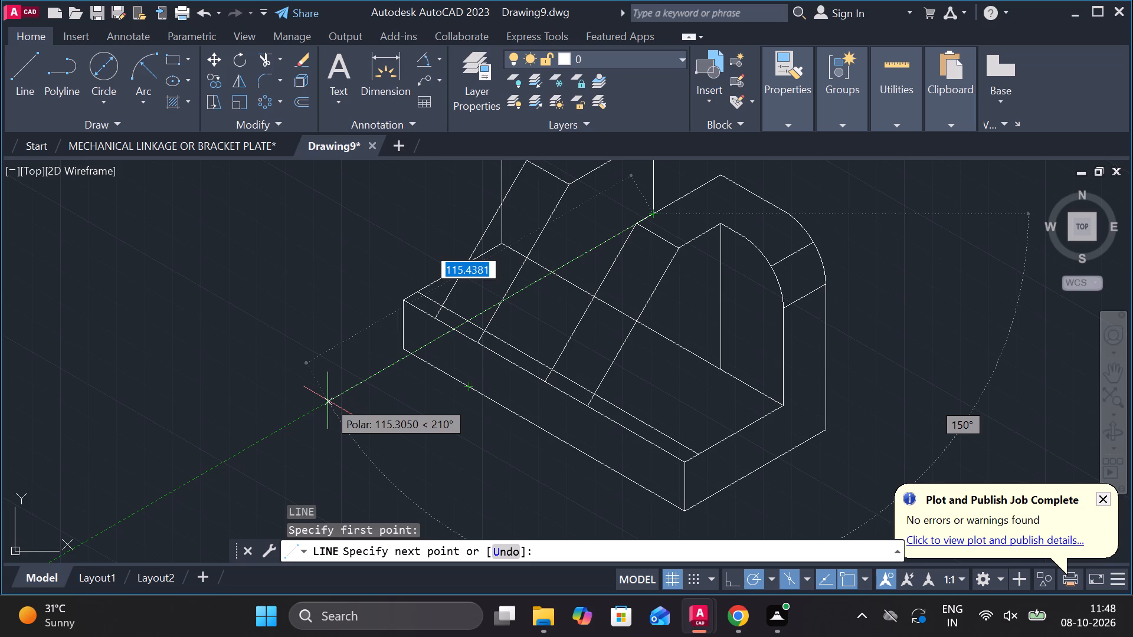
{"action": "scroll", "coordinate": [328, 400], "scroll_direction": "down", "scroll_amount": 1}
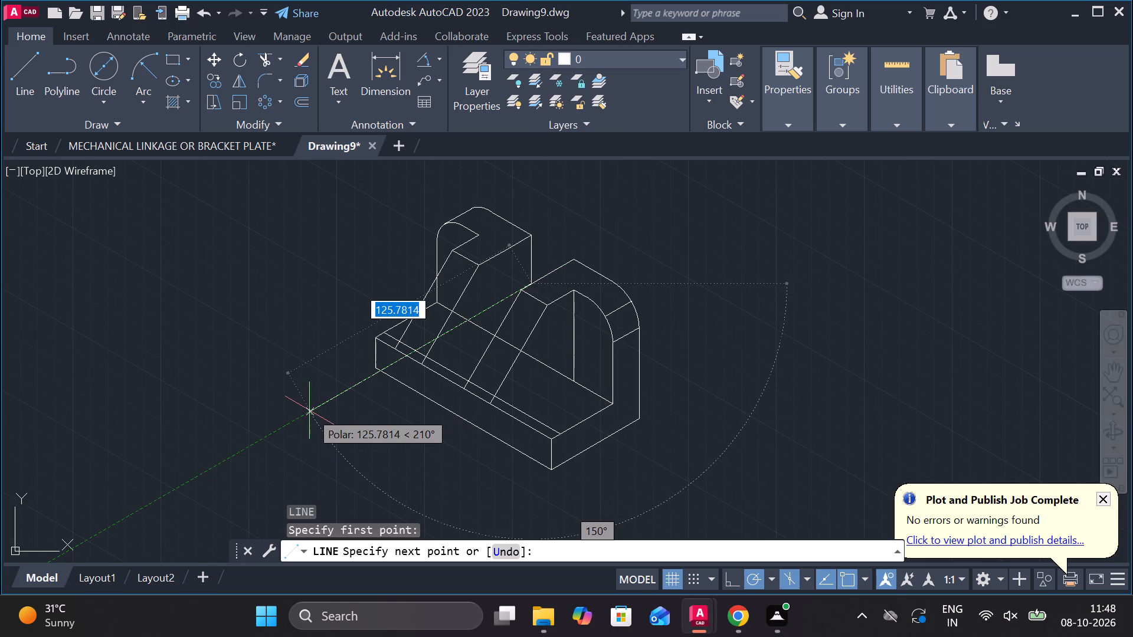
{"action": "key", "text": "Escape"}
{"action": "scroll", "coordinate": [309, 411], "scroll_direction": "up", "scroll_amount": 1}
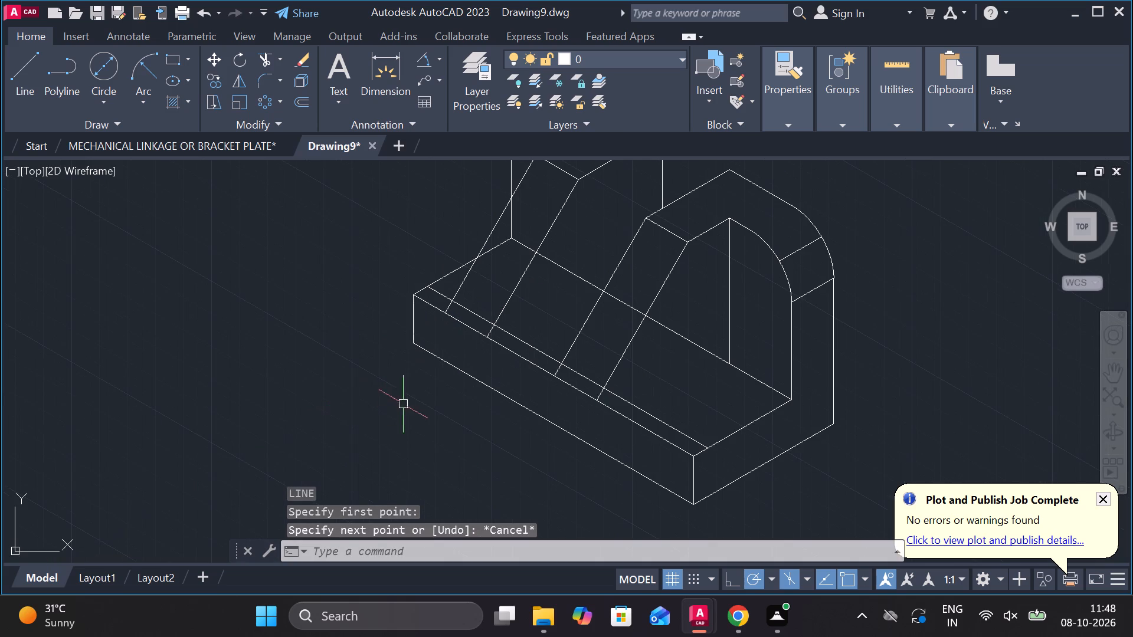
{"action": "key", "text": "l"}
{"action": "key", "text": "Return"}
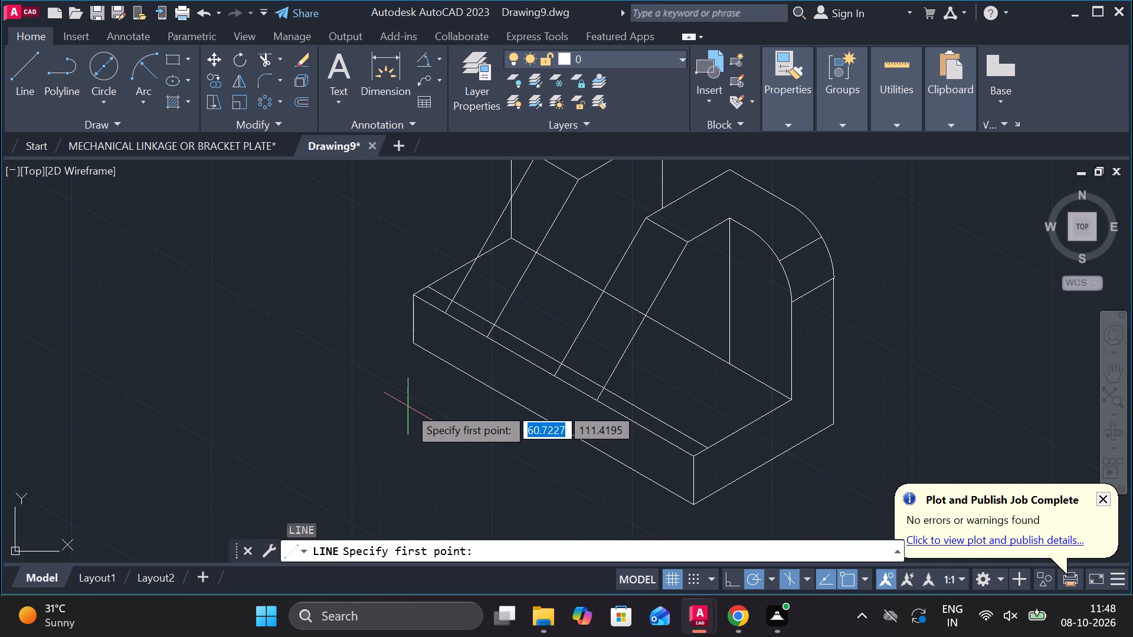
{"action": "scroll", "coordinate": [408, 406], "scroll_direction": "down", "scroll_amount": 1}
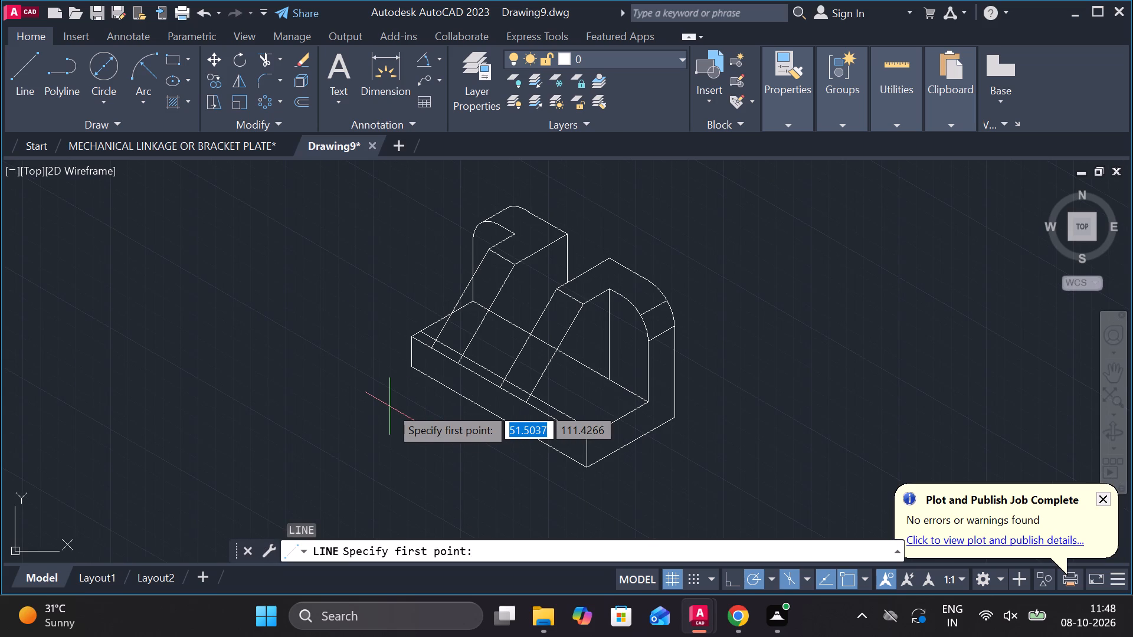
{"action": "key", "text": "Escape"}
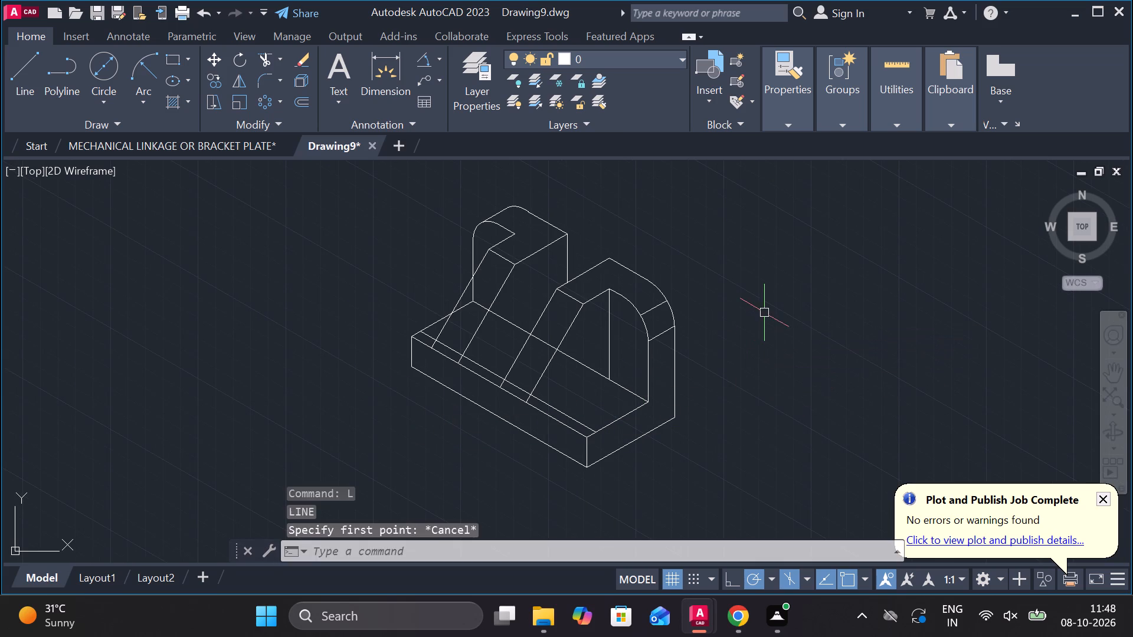
Draw a line from the near upright's inner foot corner, 30 long at 210°, continuing vertically up to the near rib's front sloping edge.
{"action": "key", "text": "l"}
{"action": "key", "text": "Return"}
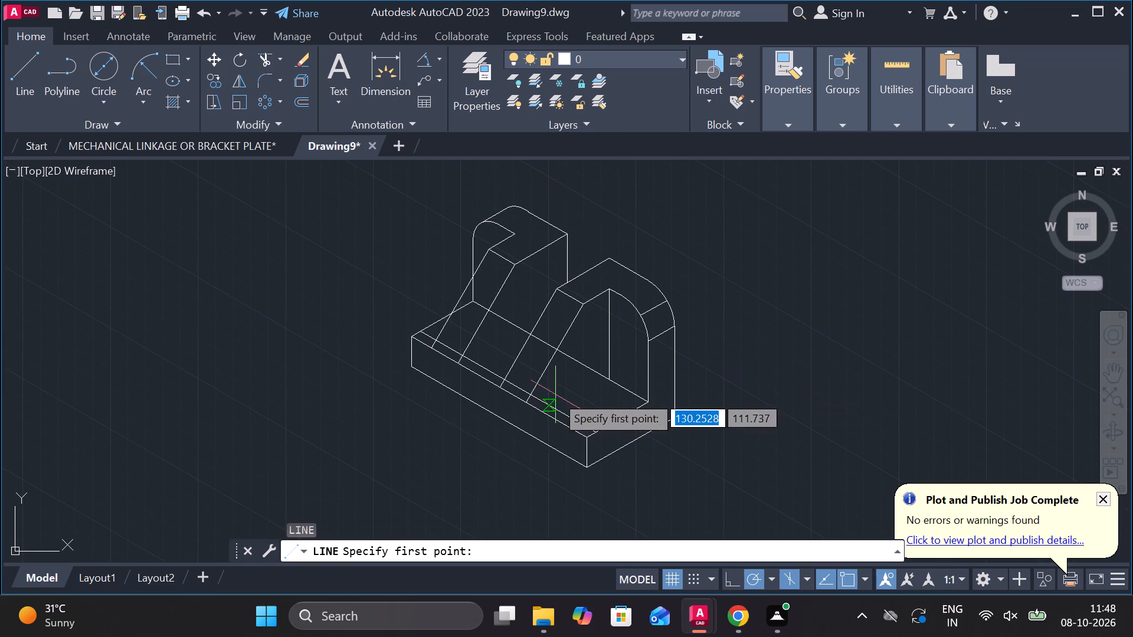
{"action": "left_click", "coordinate": [611, 375]}
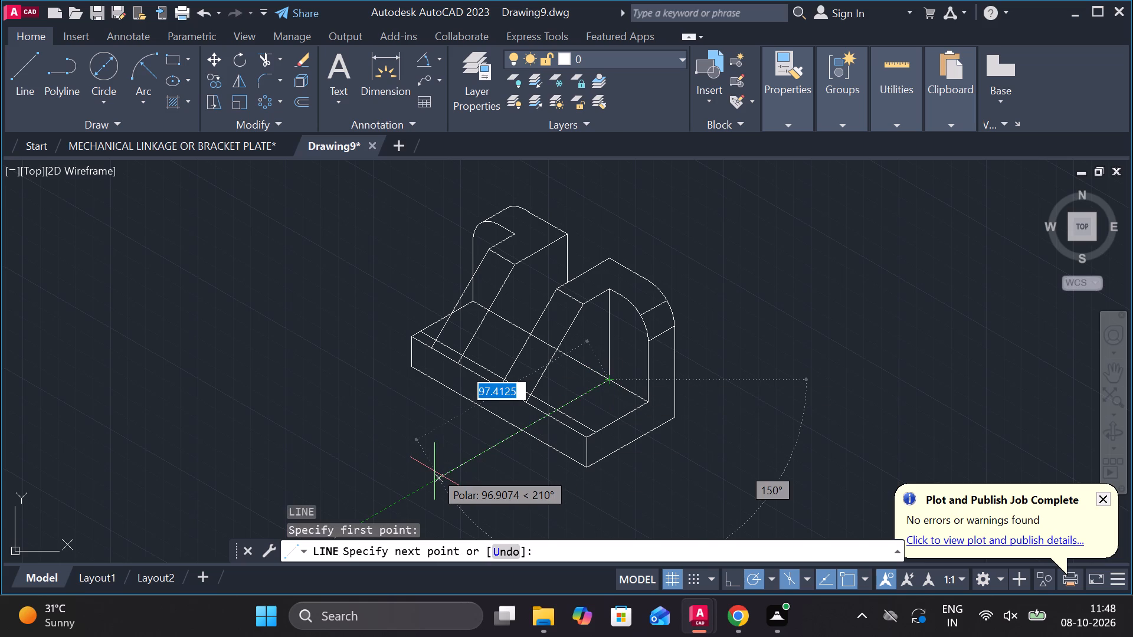
{"action": "type", "text": "30"}
{"action": "key", "text": "Return"}
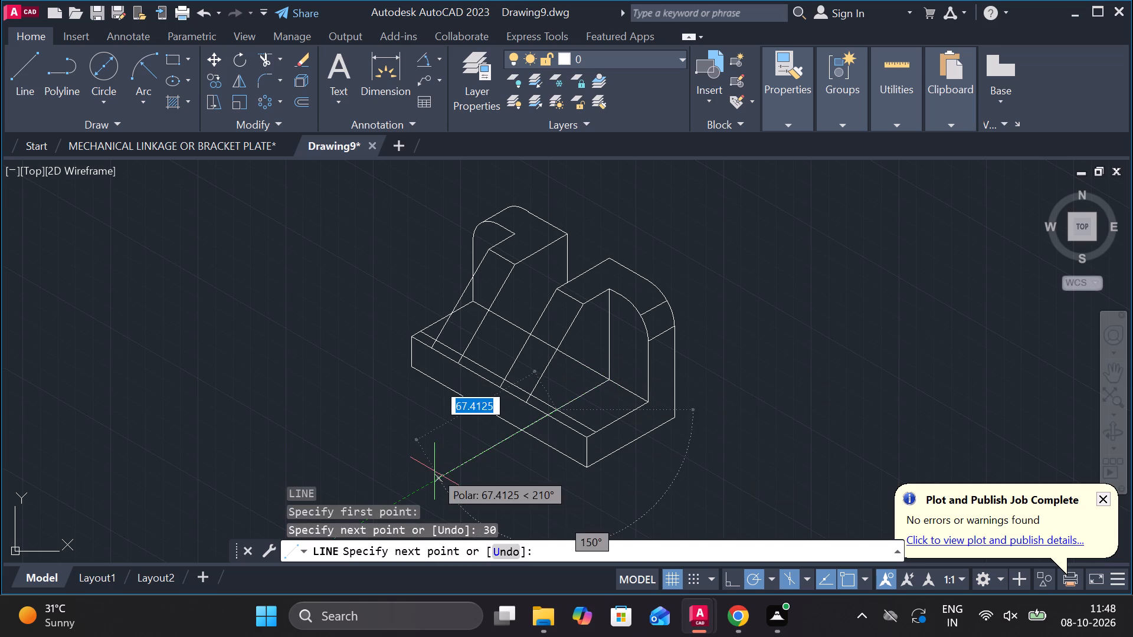
{"action": "scroll", "coordinate": [527, 371], "scroll_direction": "up", "scroll_amount": 2}
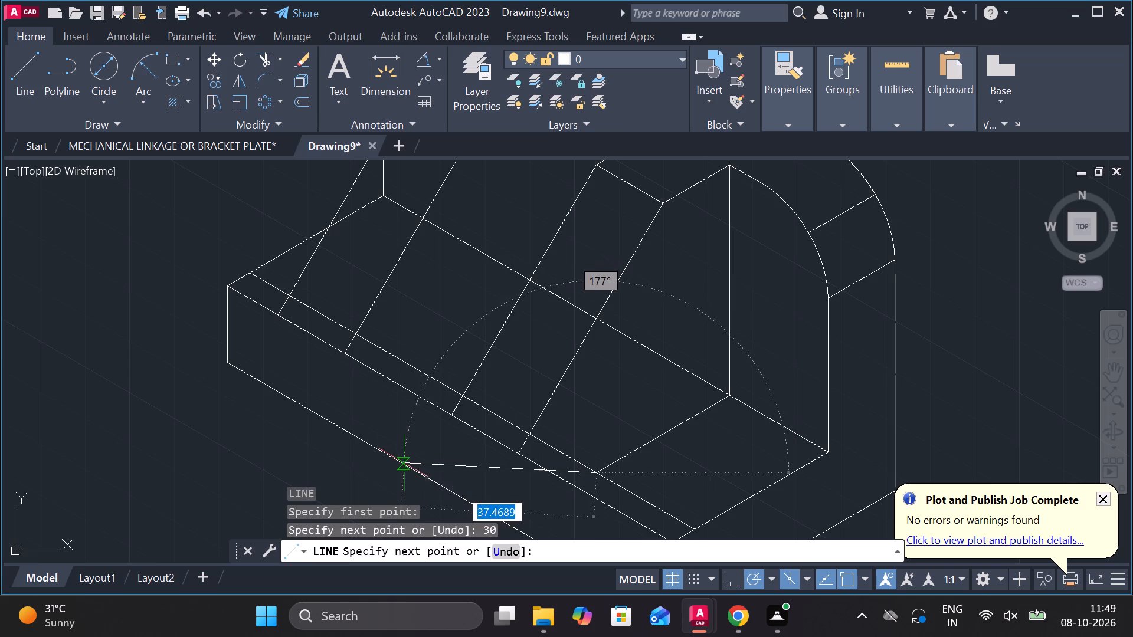
{"action": "scroll", "coordinate": [404, 463], "scroll_direction": "down", "scroll_amount": 1}
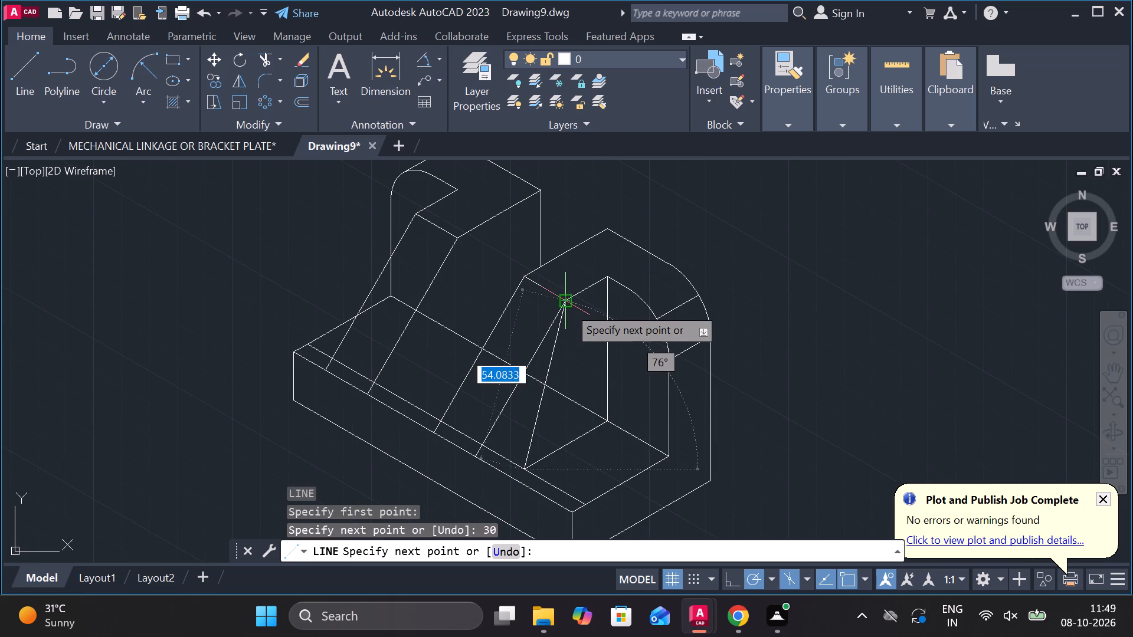
{"action": "scroll", "coordinate": [522, 374], "scroll_direction": "up", "scroll_amount": 2}
{"action": "left_click", "coordinate": [522, 376]}
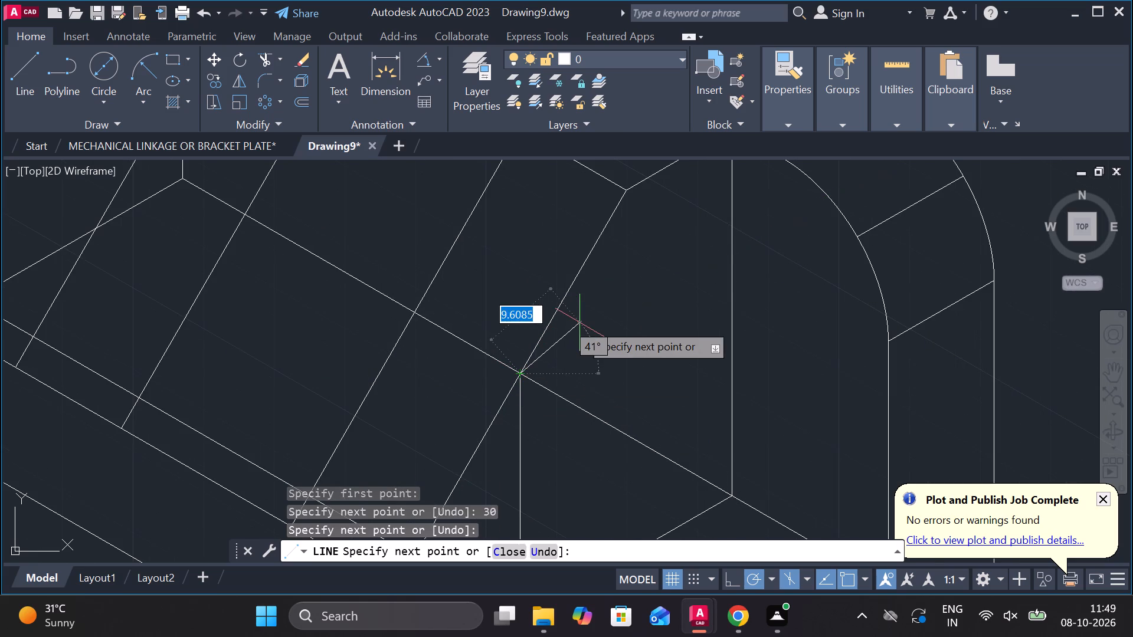
{"action": "key", "text": "Escape"}
{"action": "scroll", "coordinate": [579, 323], "scroll_direction": "down", "scroll_amount": 2}
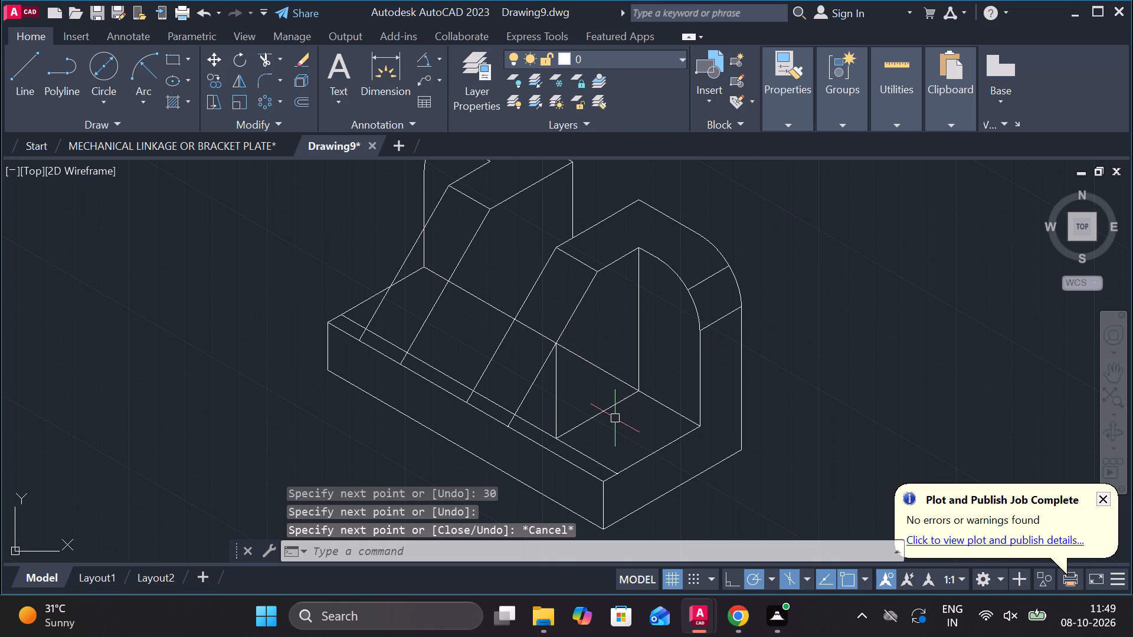
Trim the lower ends of the near rib's two sloping edges back to the upright's foot line on the base.
{"action": "type", "text": "TR"}
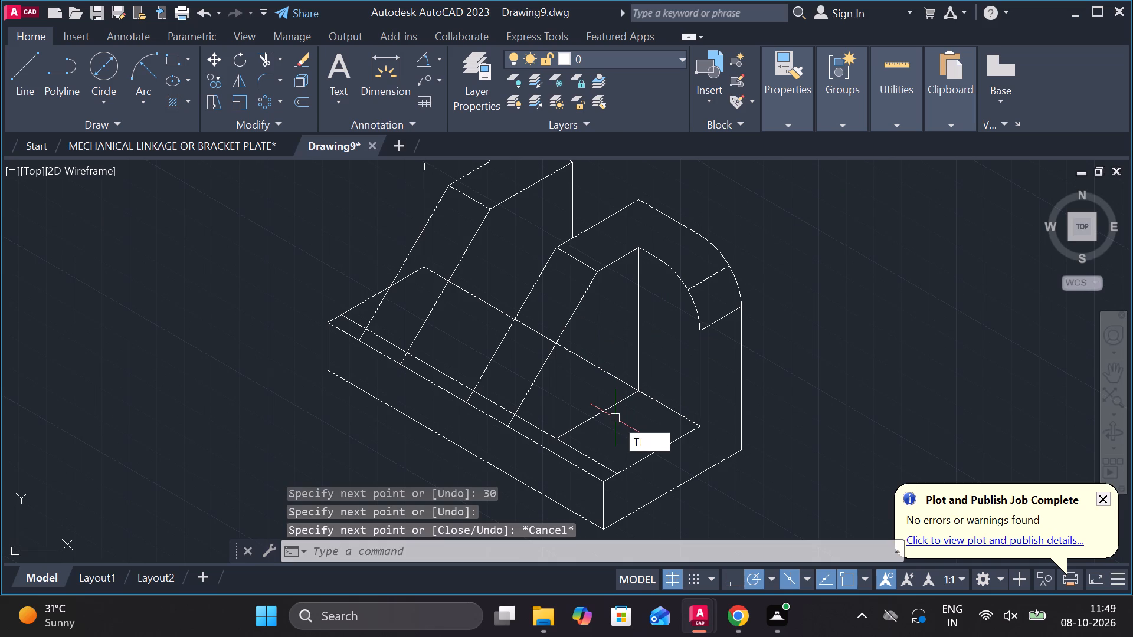
{"action": "key", "text": "Return"}
{"action": "scroll", "coordinate": [517, 419], "scroll_direction": "up", "scroll_amount": 2}
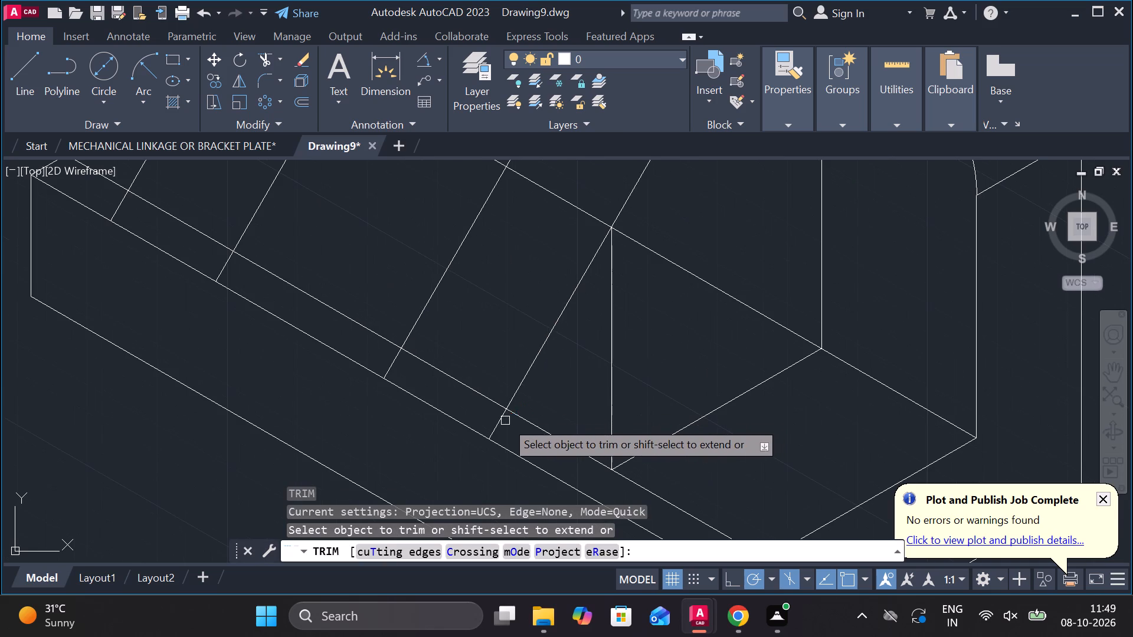
{"action": "left_click", "coordinate": [505, 421]}
{"action": "left_click", "coordinate": [512, 388]}
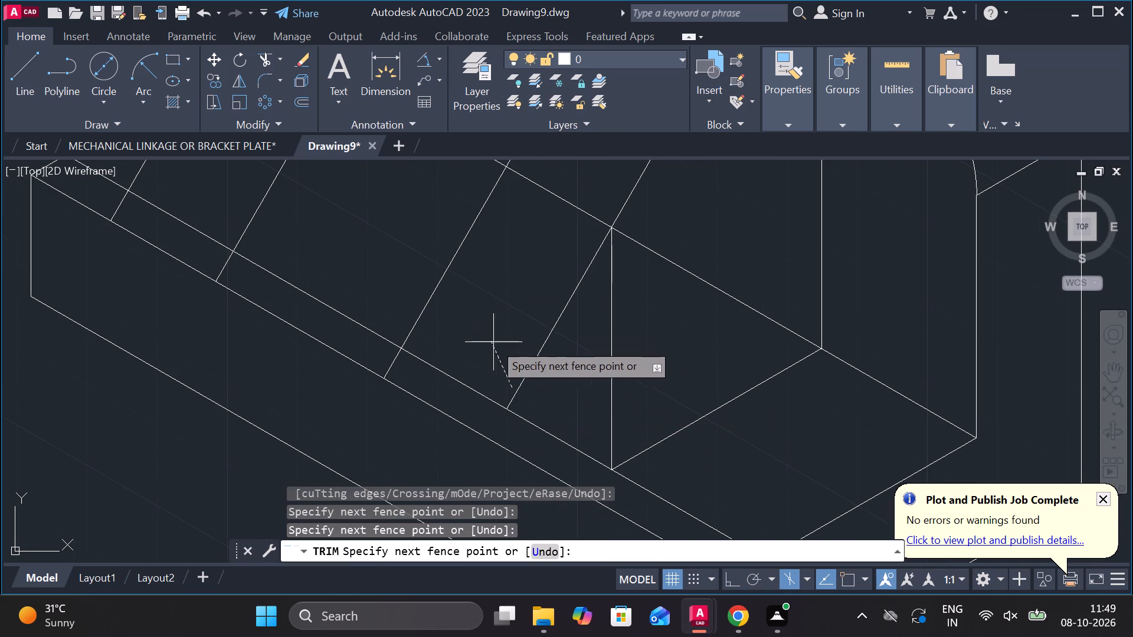
{"action": "left_click", "coordinate": [524, 363]}
{"action": "left_click", "coordinate": [536, 352]}
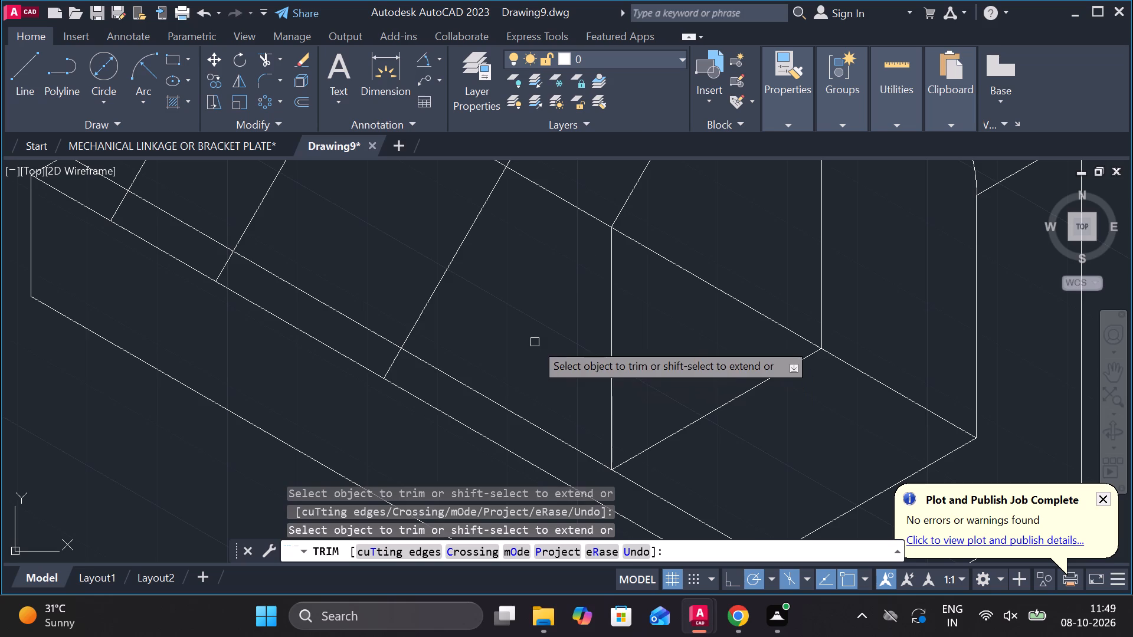
{"action": "left_click", "coordinate": [394, 368]}
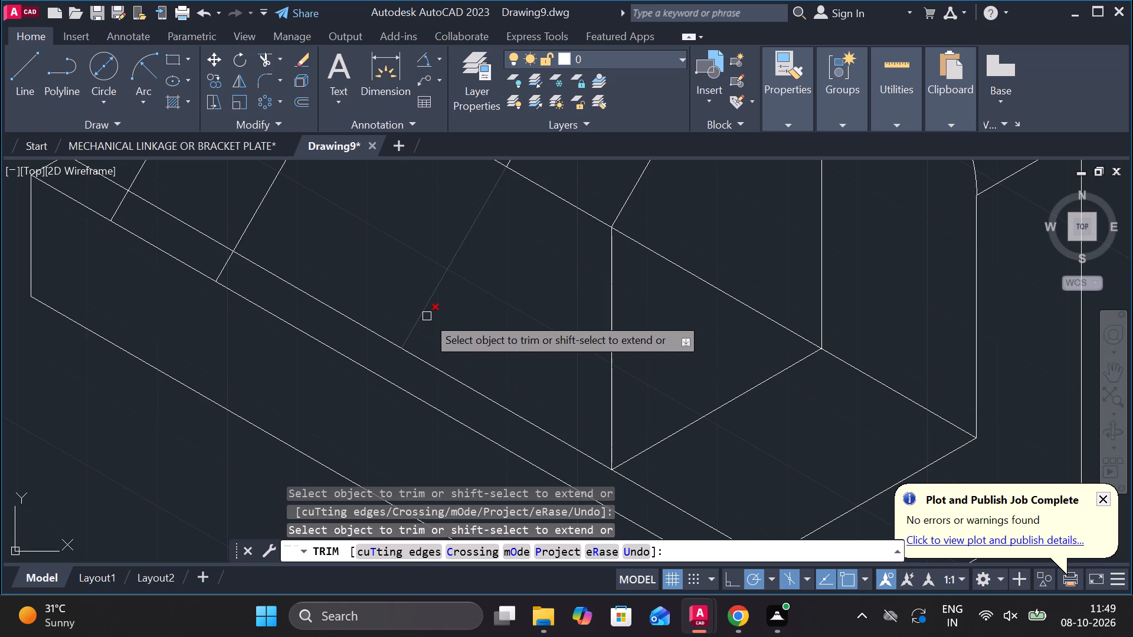
{"action": "scroll", "coordinate": [476, 320], "scroll_direction": "down", "scroll_amount": 2}
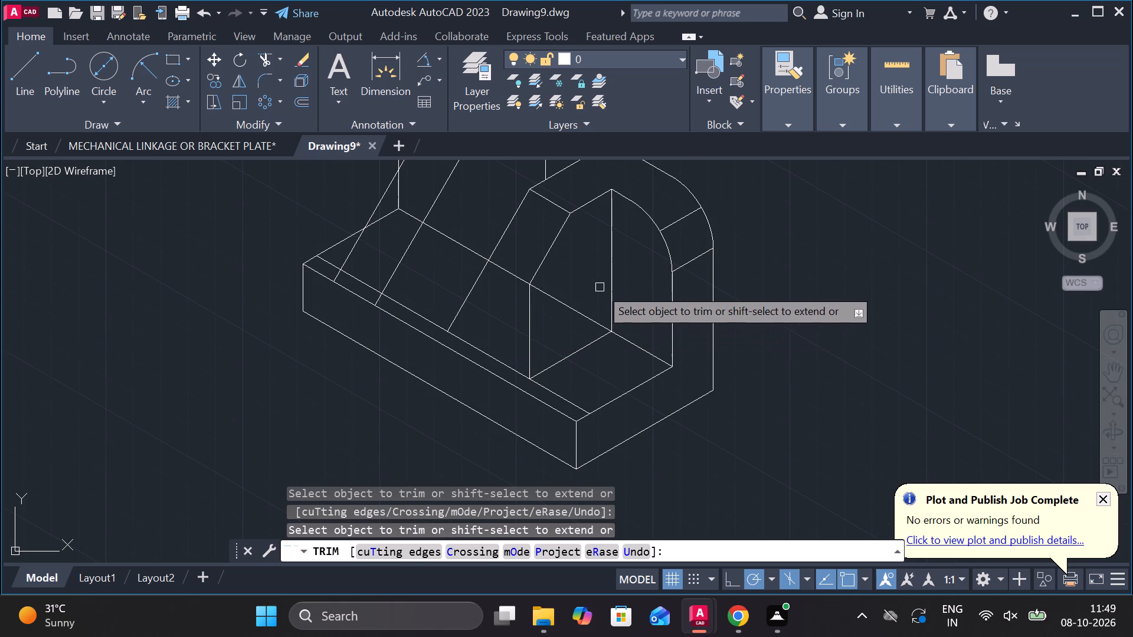
{"action": "left_click", "coordinate": [475, 281]}
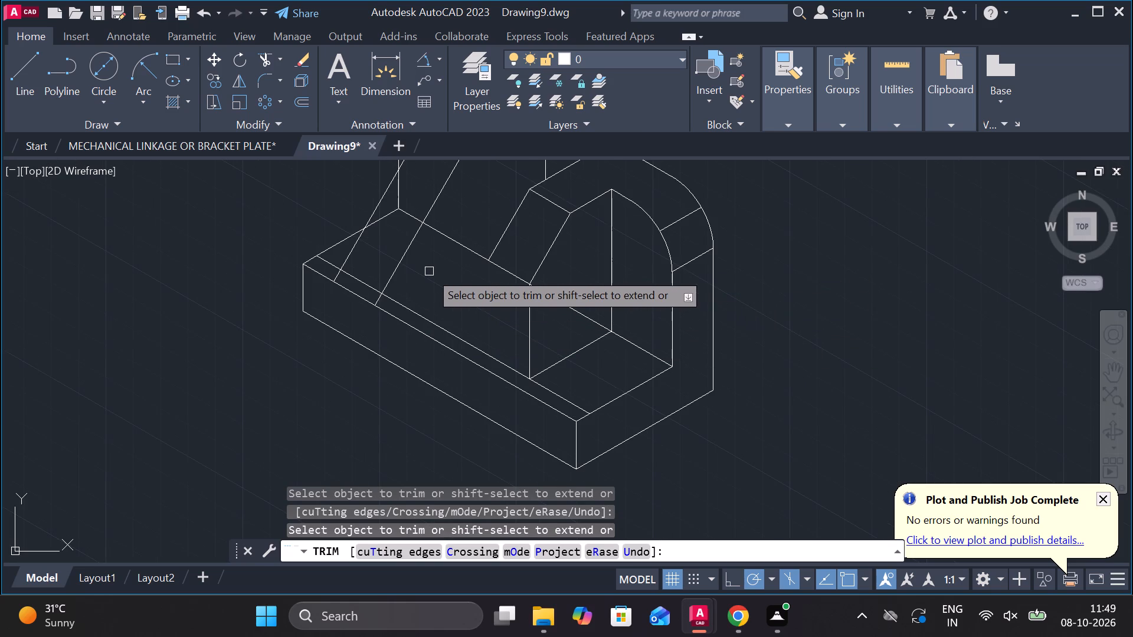
Trim away the upright's foot line on the base, keeping only the short piece joining the near rib's sloping edges.
{"action": "middle_click_drag", "start_coordinate": [448, 271], "coordinate": [509, 344]}
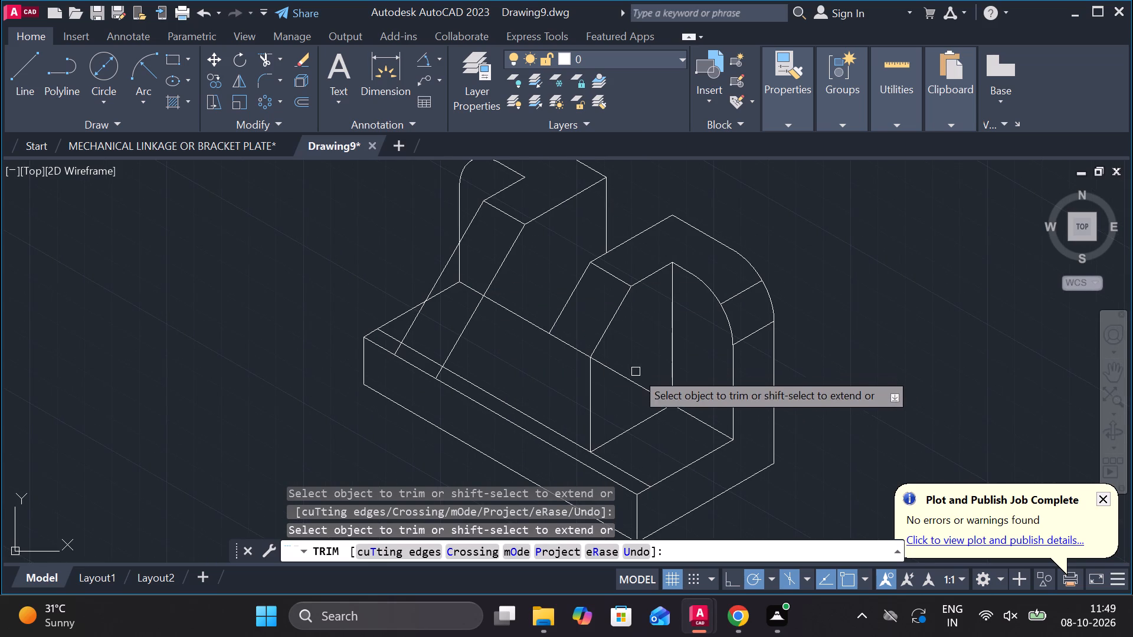
{"action": "left_click", "coordinate": [630, 383]}
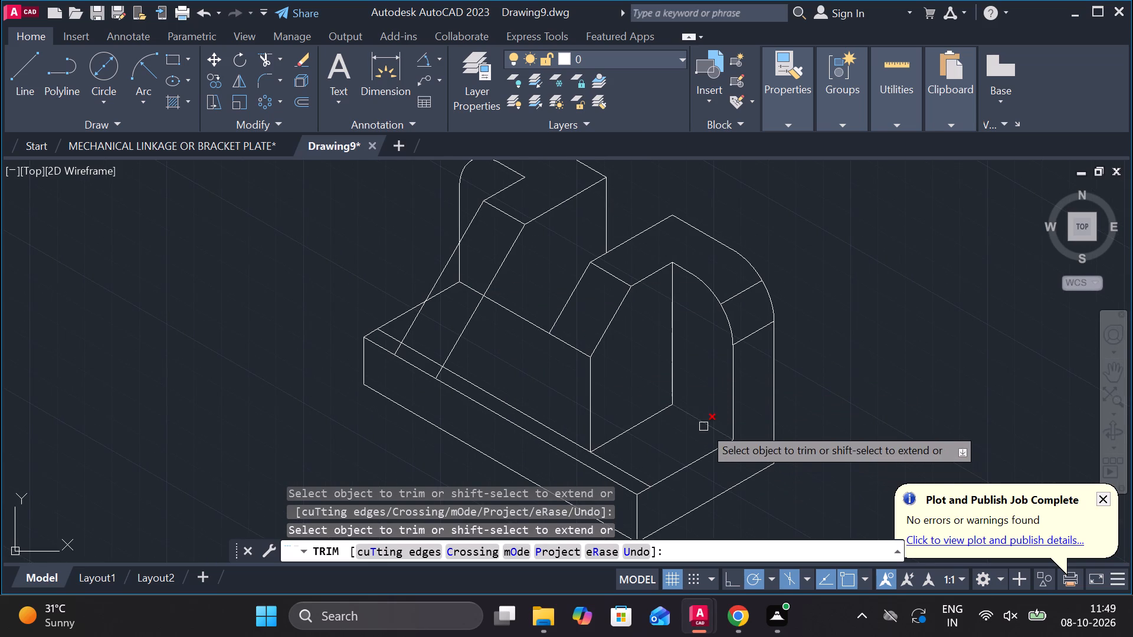
{"action": "middle_click_drag", "start_coordinate": [544, 376], "coordinate": [646, 437]}
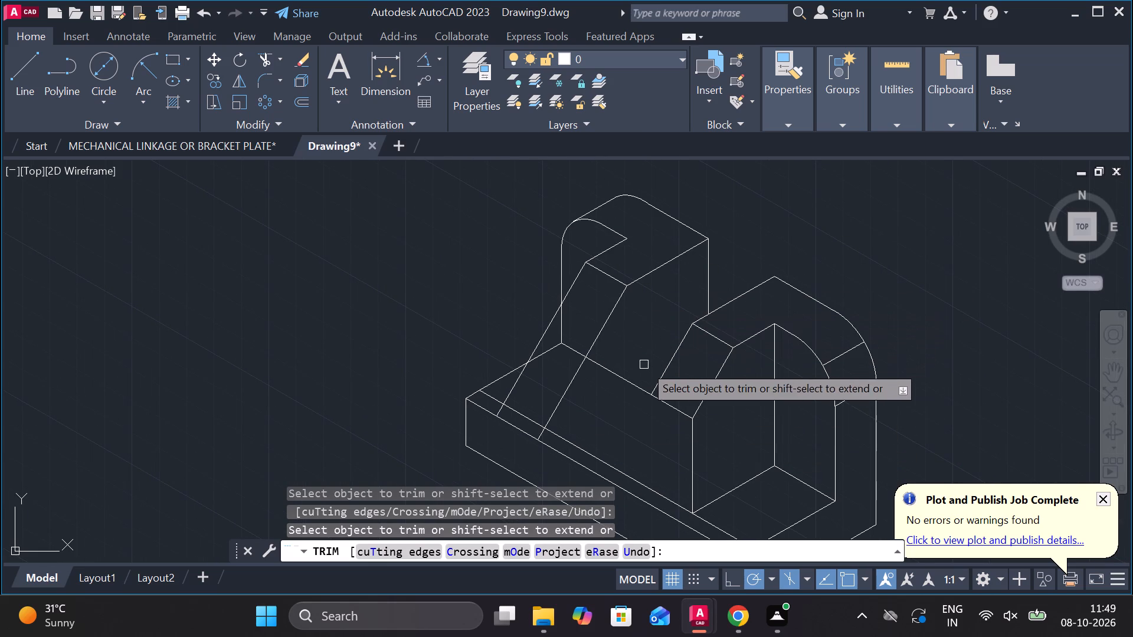
{"action": "left_click", "coordinate": [632, 383]}
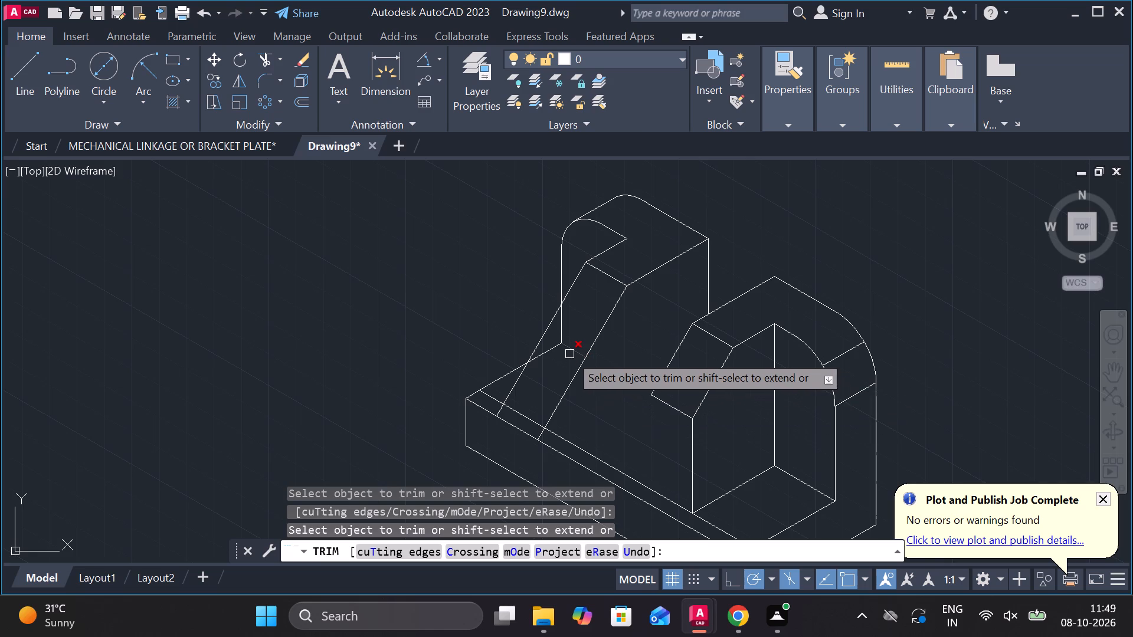
{"action": "left_click", "coordinate": [569, 354]}
Trim the far upright's vertical edge and the base's far end edge where they pass behind the far rib.
{"action": "left_click", "coordinate": [564, 350]}
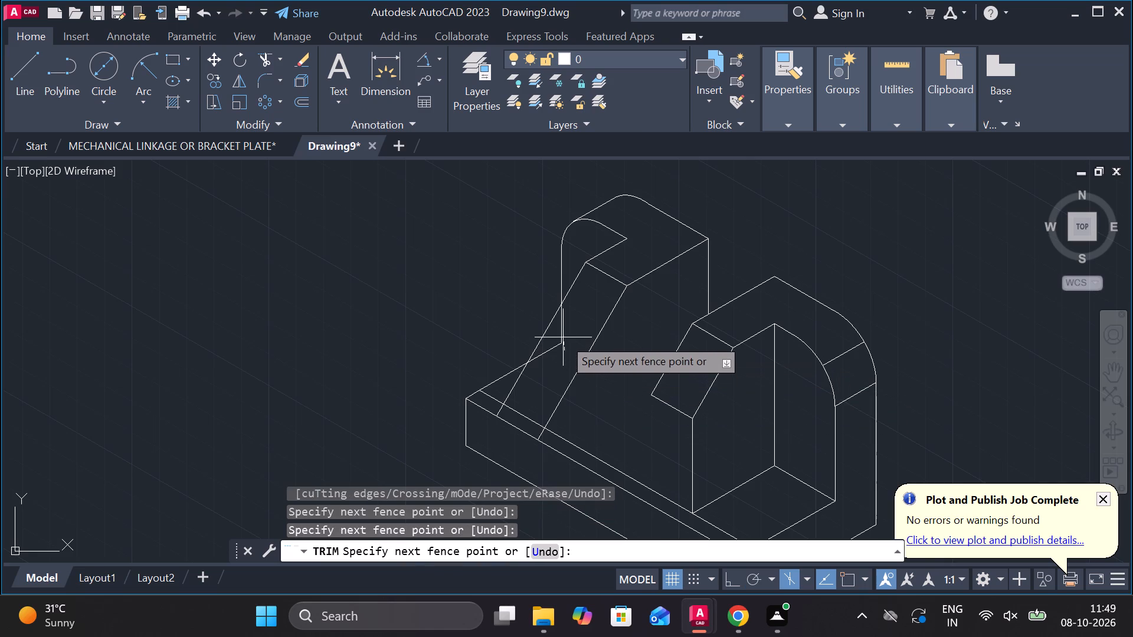
{"action": "left_click", "coordinate": [552, 345]}
{"action": "left_click", "coordinate": [558, 339]}
{"action": "scroll", "coordinate": [560, 341], "scroll_direction": "down", "scroll_amount": 1}
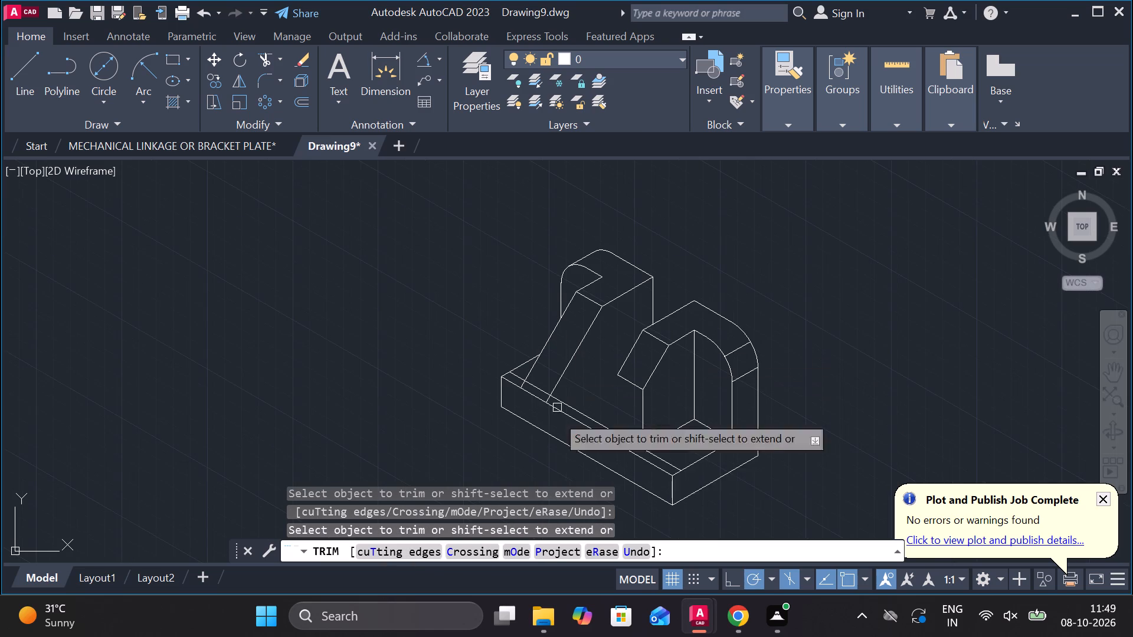
{"action": "middle_click_drag", "start_coordinate": [846, 405], "coordinate": [895, 350]}
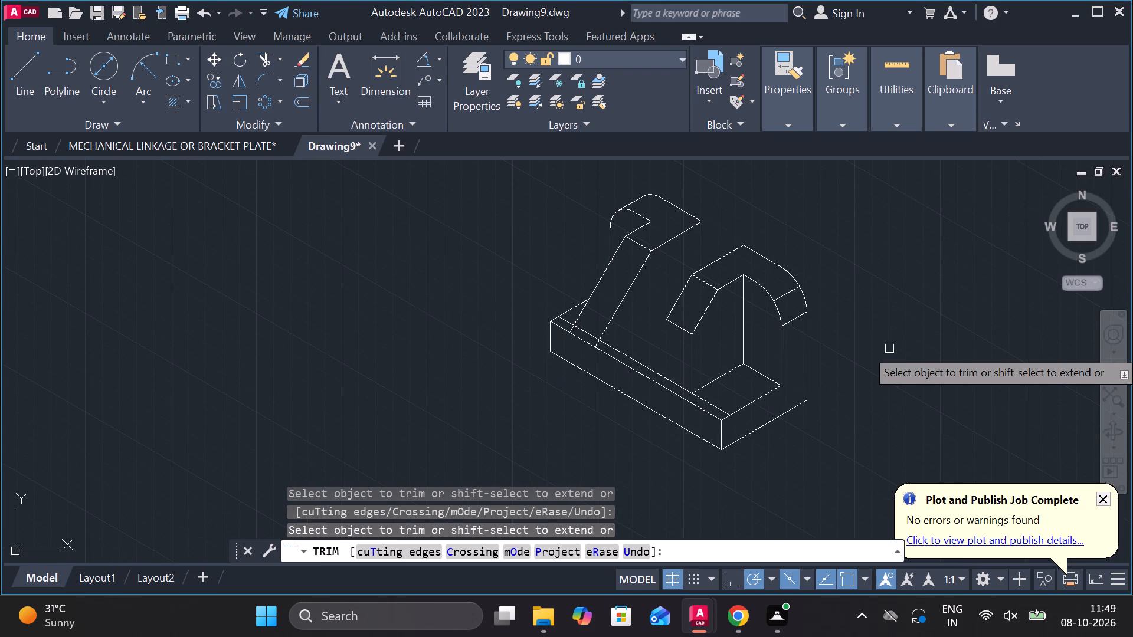
{"action": "scroll", "coordinate": [852, 349], "scroll_direction": "up", "scroll_amount": 1}
{"action": "key", "text": "Escape"}
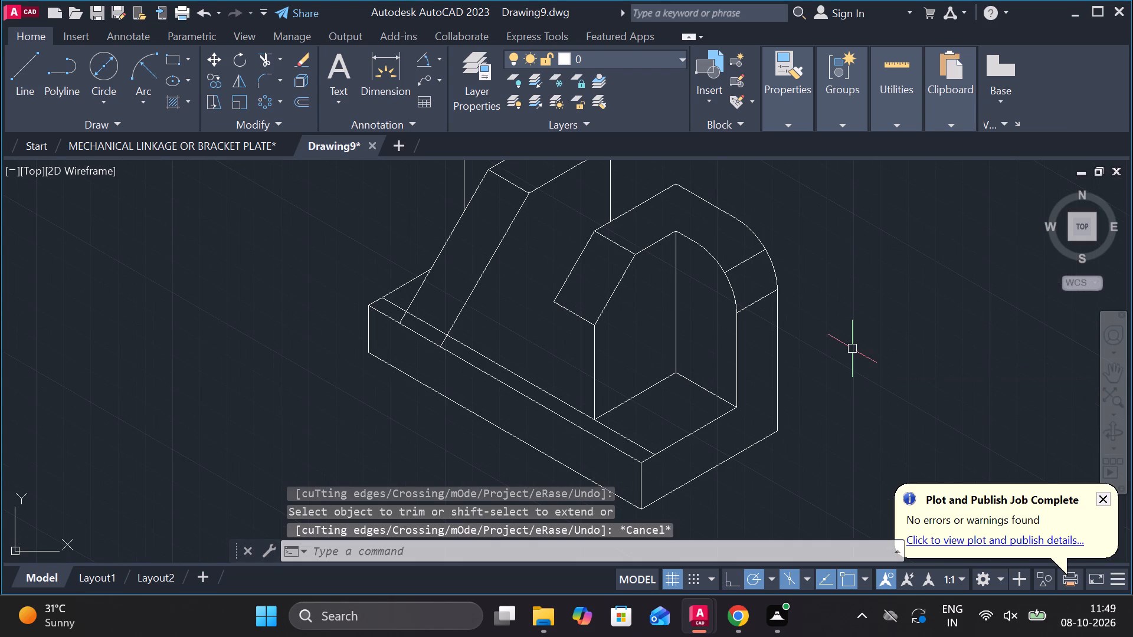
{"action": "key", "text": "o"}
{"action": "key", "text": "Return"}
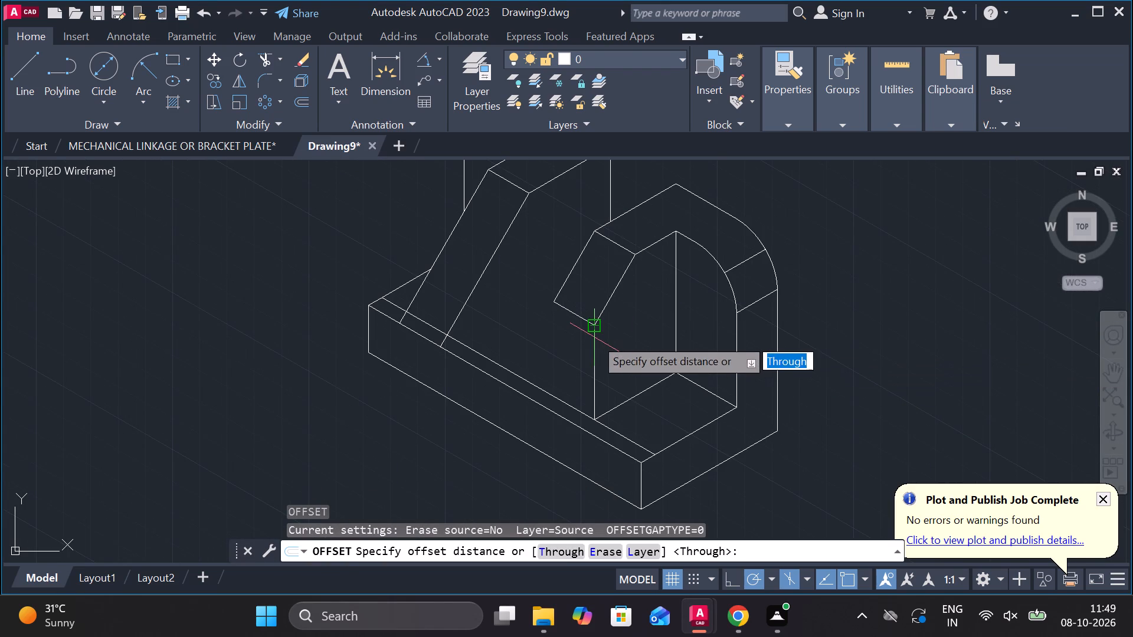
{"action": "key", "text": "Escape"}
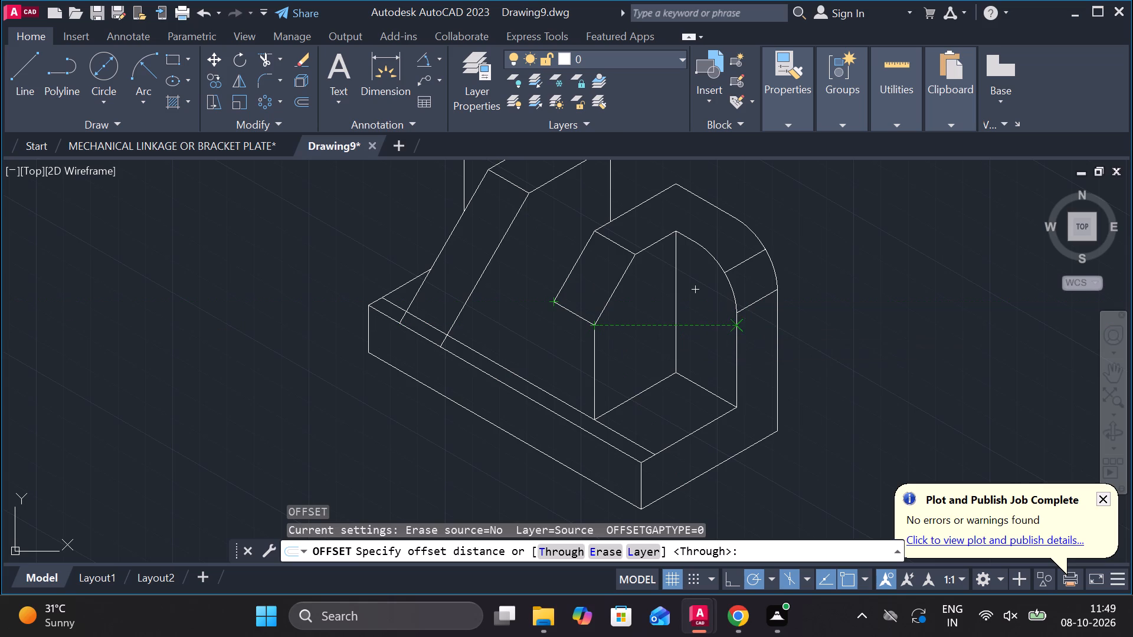
Copy the short lower edge of the near rib 10 straight down.
{"action": "left_click", "coordinate": [573, 313]}
{"action": "type", "text": "CO"}
{"action": "key", "text": "Return"}
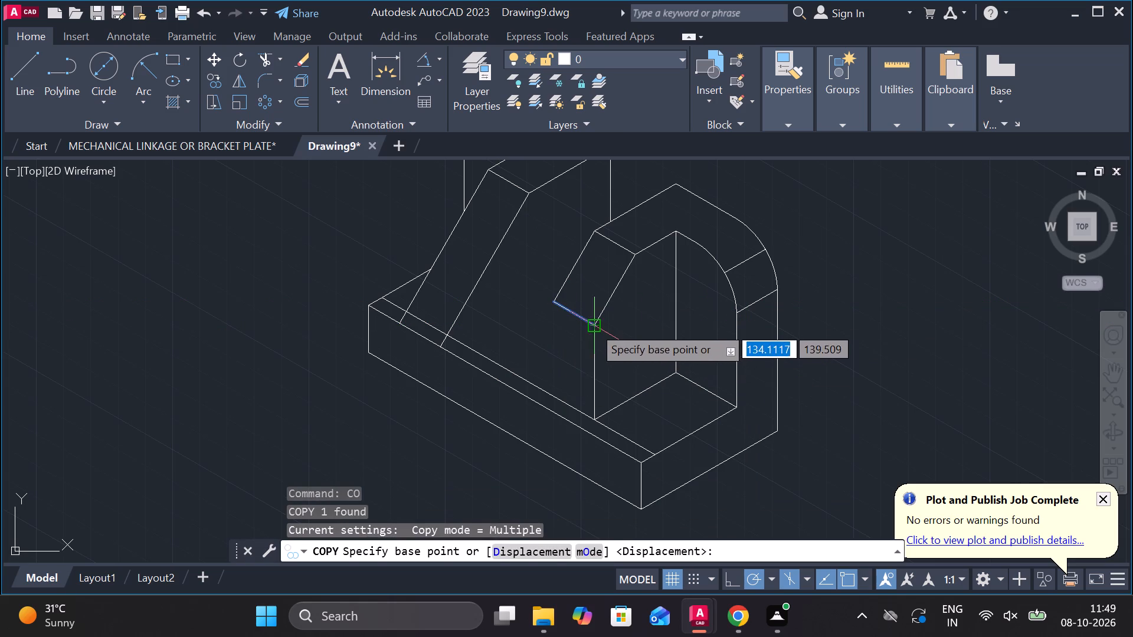
{"action": "left_click", "coordinate": [592, 326]}
{"action": "type", "text": "10"}
{"action": "key", "text": "Return"}
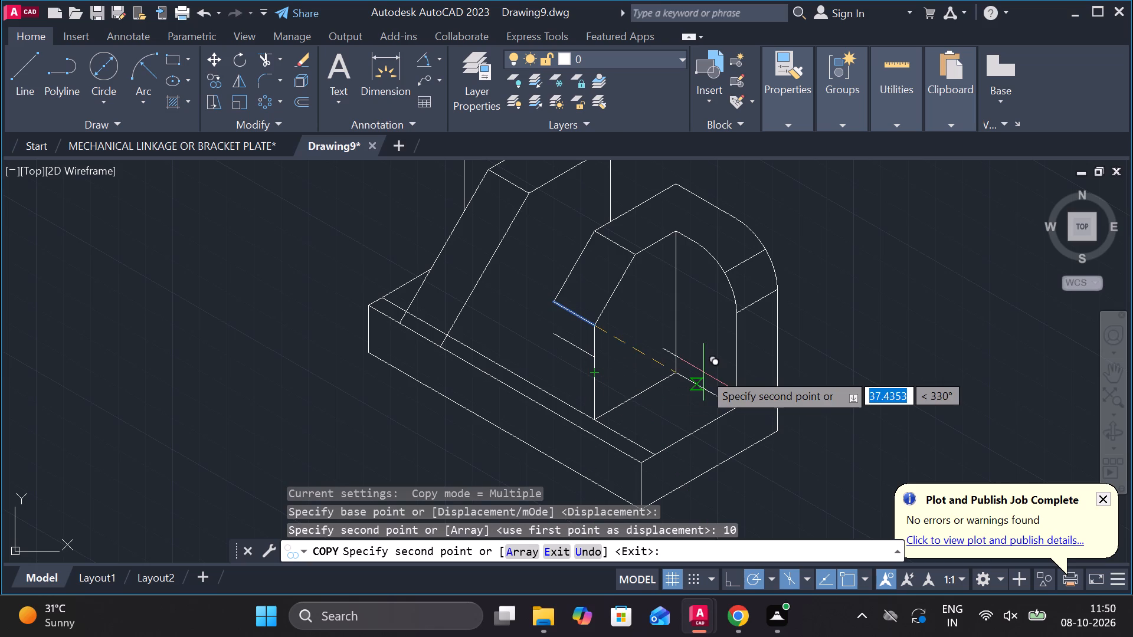
{"action": "key", "text": "Escape"}
Lengthen the copied line from its far end, past the far rib, to a total length of about 84.
{"action": "scroll", "coordinate": [632, 369], "scroll_direction": "up", "scroll_amount": 1}
{"action": "middle_click_drag", "start_coordinate": [647, 367], "coordinate": [730, 421]}
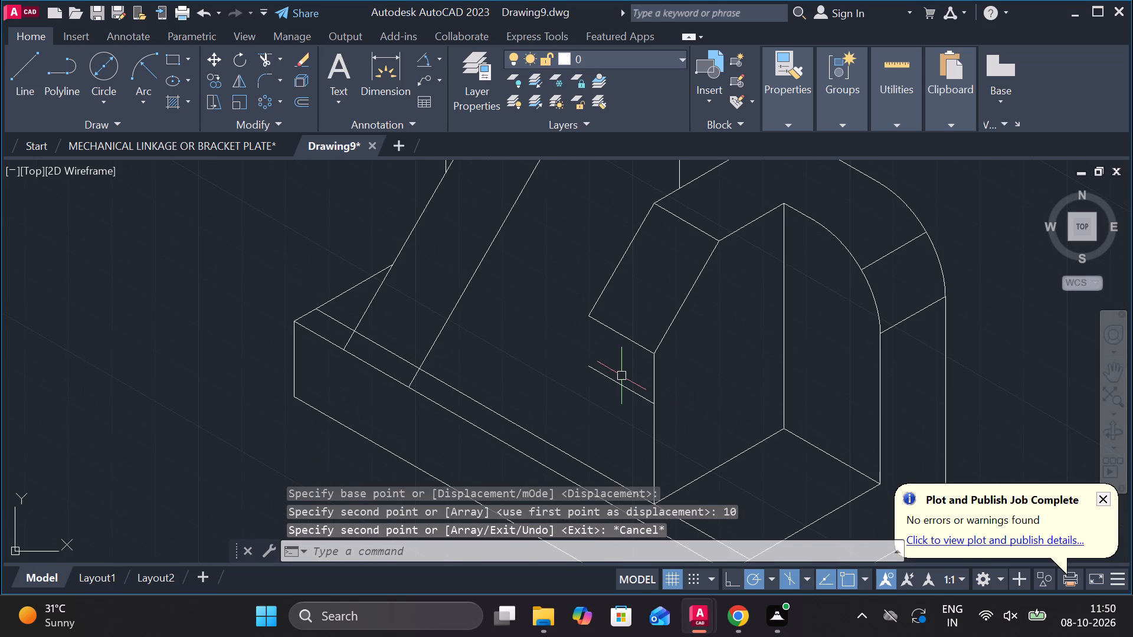
{"action": "left_click", "coordinate": [620, 382]}
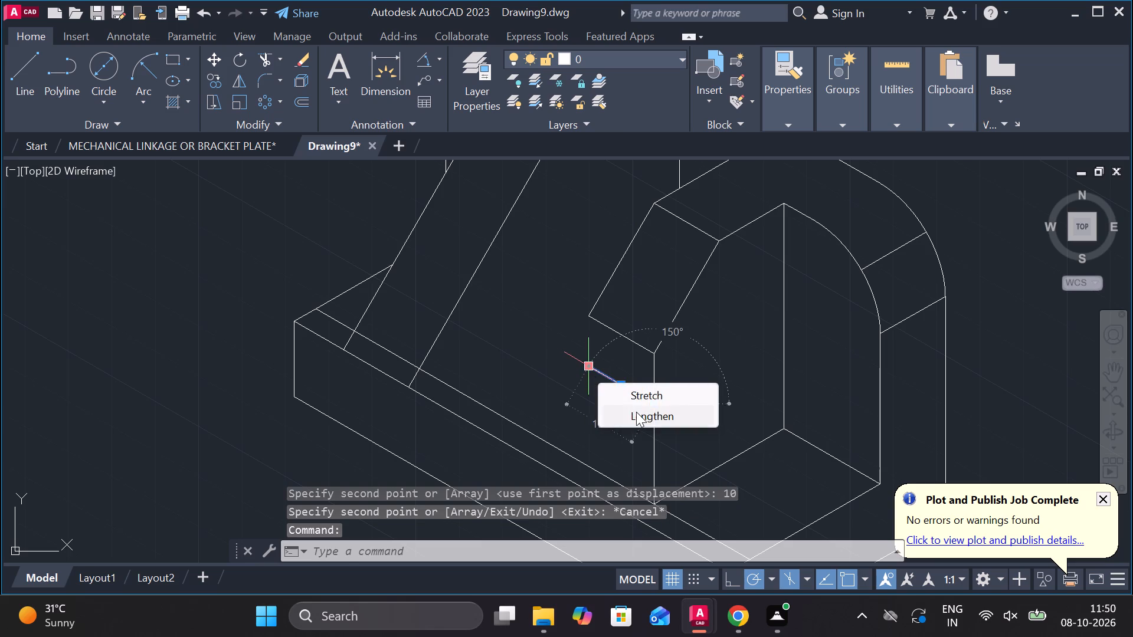
{"action": "left_click", "coordinate": [636, 412]}
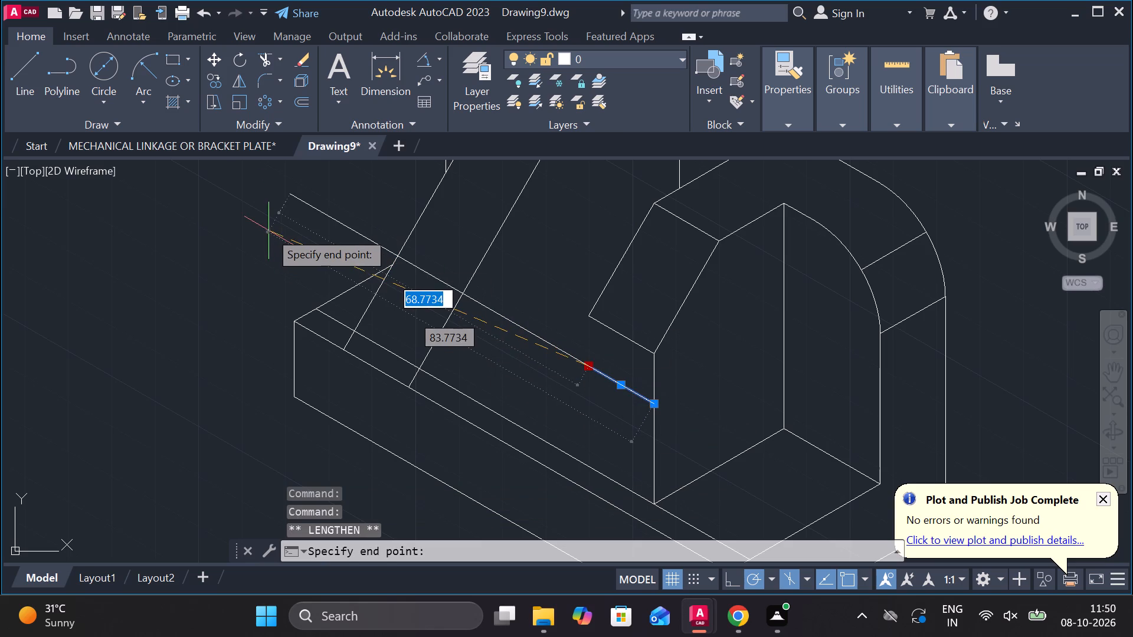
{"action": "left_click", "coordinate": [268, 231]}
{"action": "key", "text": "Escape"}
Draw a vertical line about 38 long upward from the midpoint of the base's long front top edge.
{"action": "scroll", "coordinate": [365, 306], "scroll_direction": "down", "scroll_amount": 1}
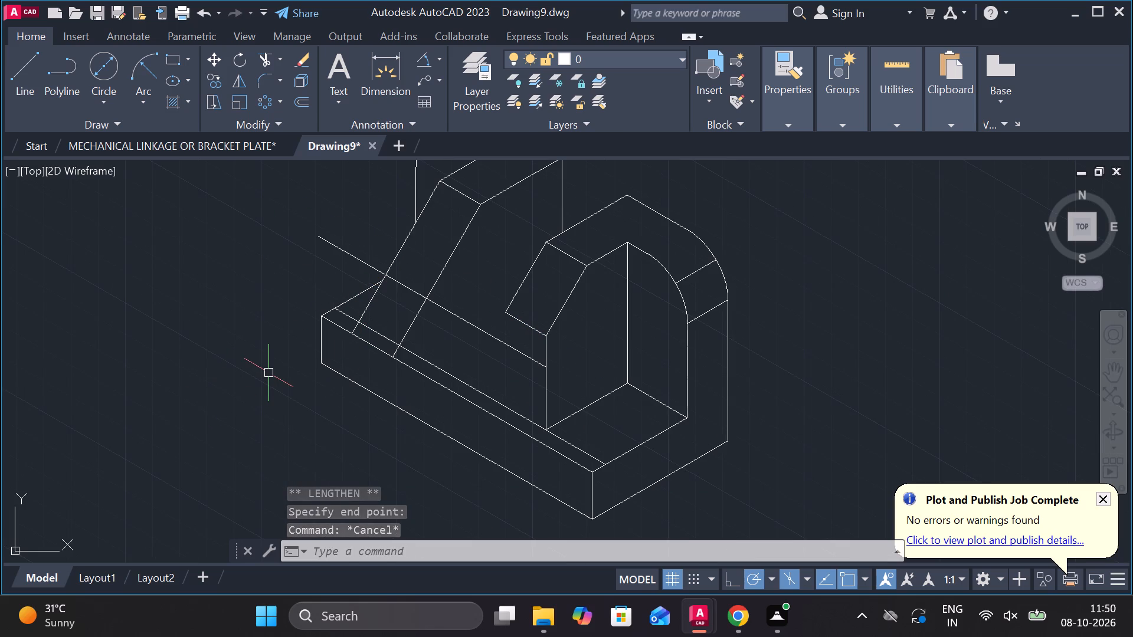
{"action": "middle_click_drag", "start_coordinate": [270, 373], "coordinate": [325, 419]}
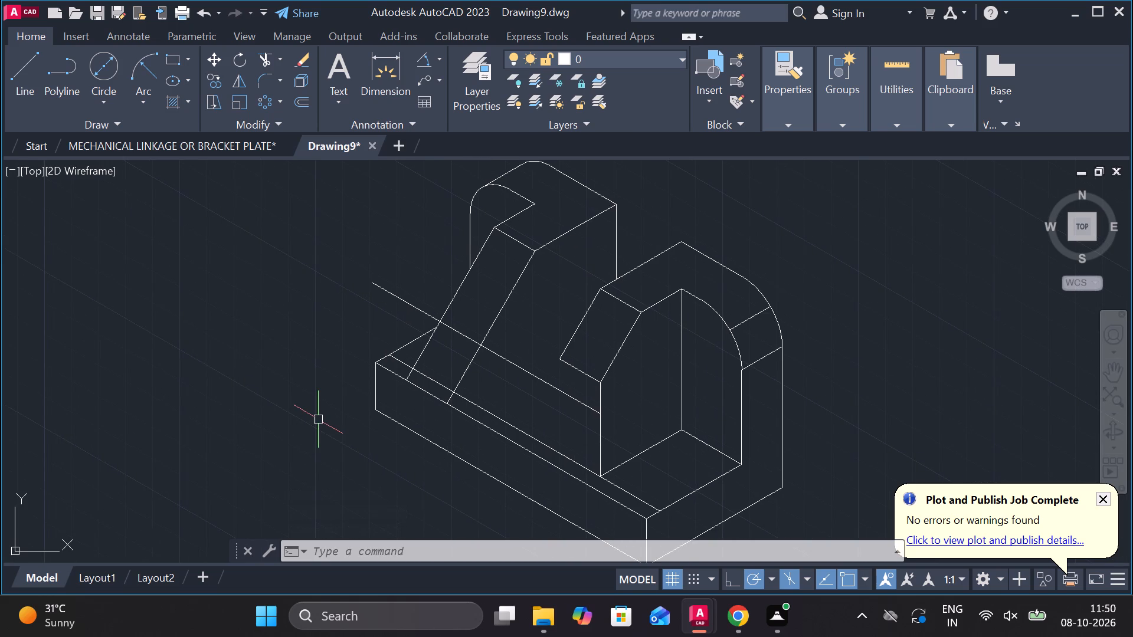
{"action": "left_click", "coordinate": [40, 65]}
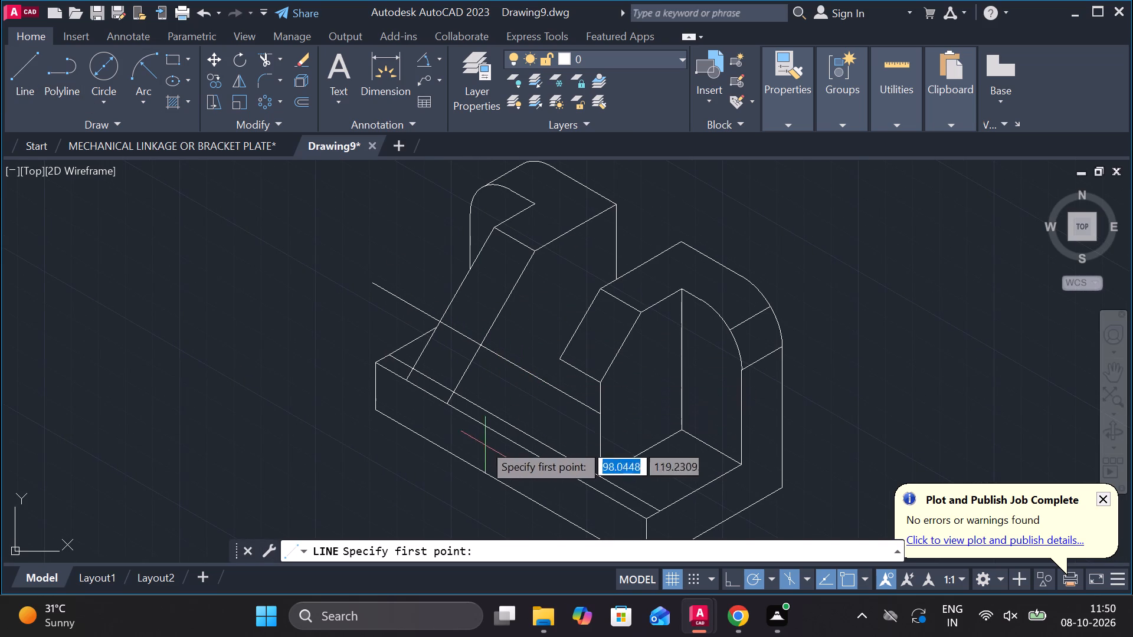
{"action": "left_click", "coordinate": [502, 441]}
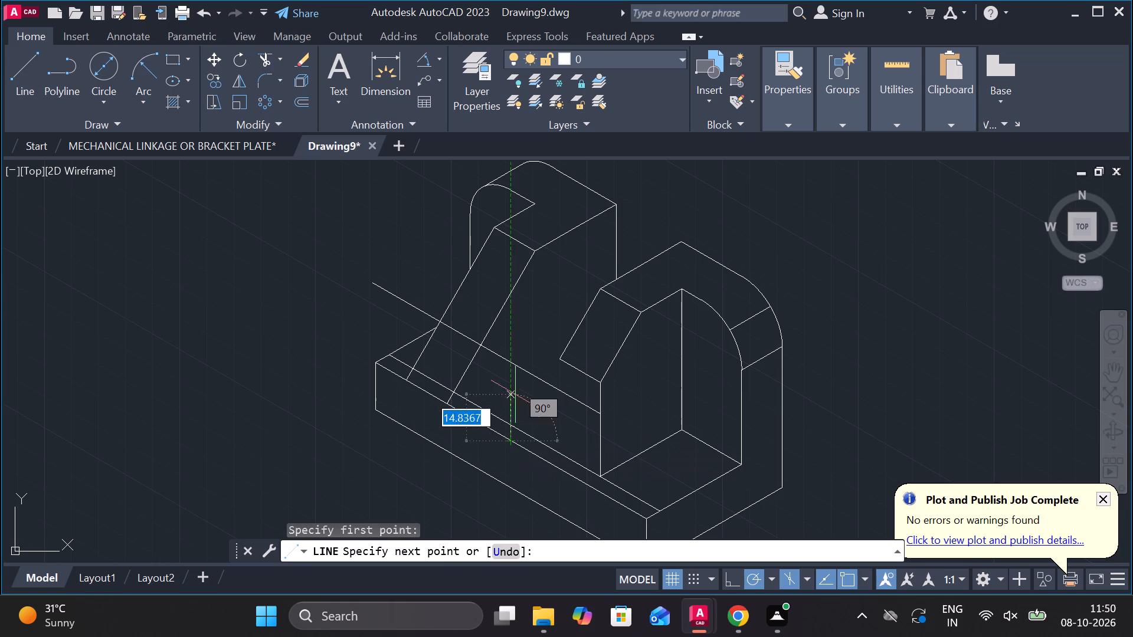
{"action": "left_click", "coordinate": [515, 323]}
{"action": "key", "text": "Escape"}
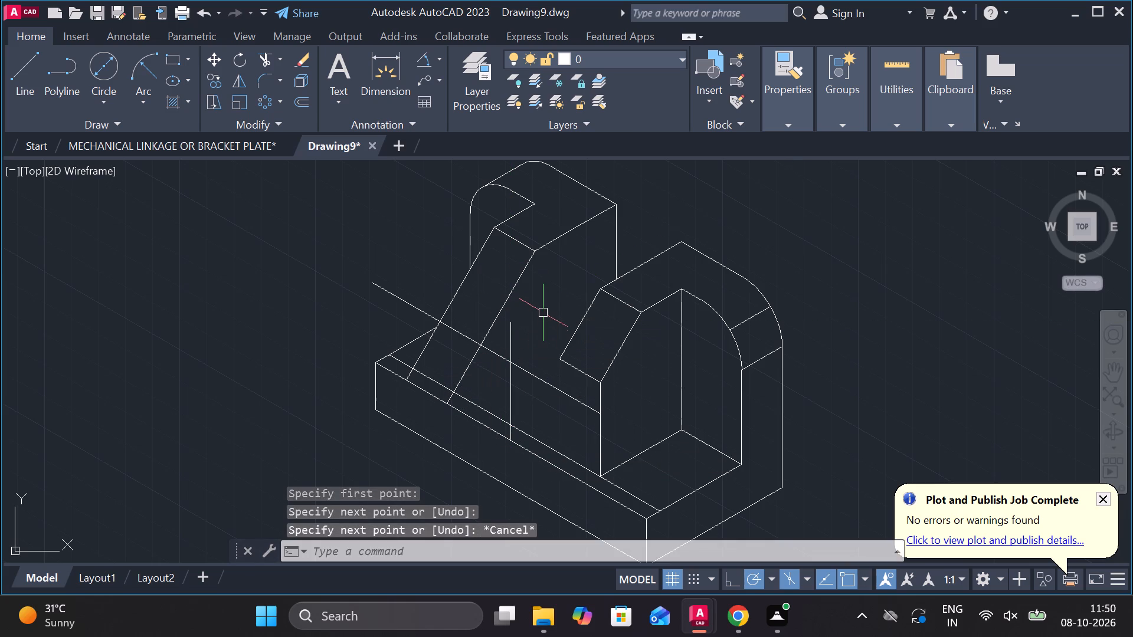
Draw an isometric circle of radius 12 centred where the vertical centre line crosses the lengthened lower line.
{"action": "type", "text": "EL"}
{"action": "key", "text": "Return"}
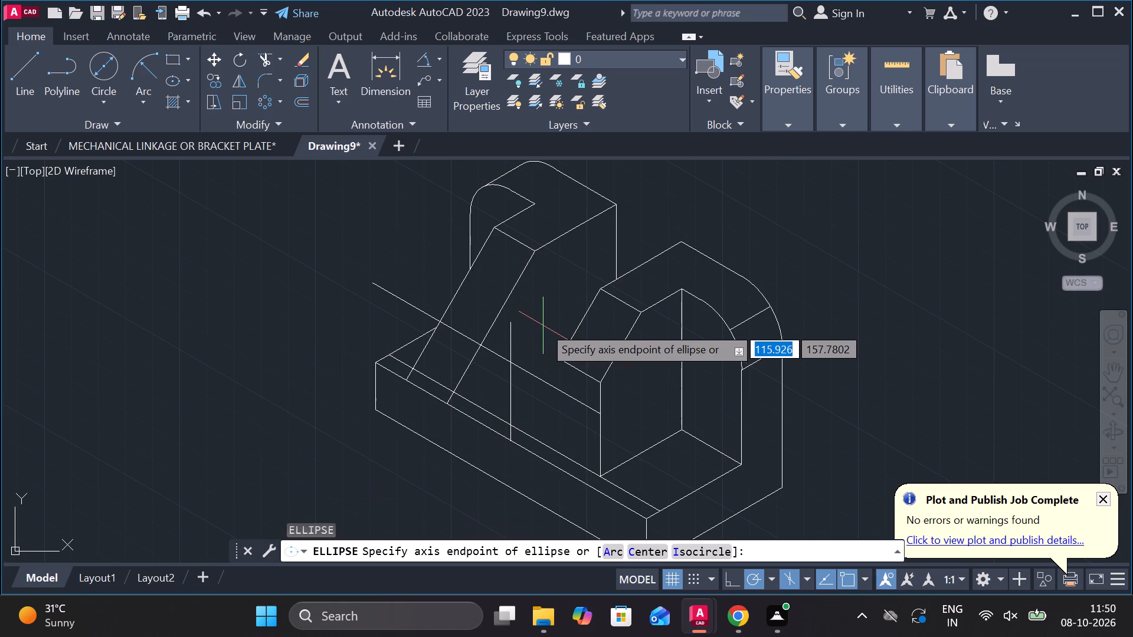
{"action": "key", "text": "i"}
{"action": "key", "text": "Return"}
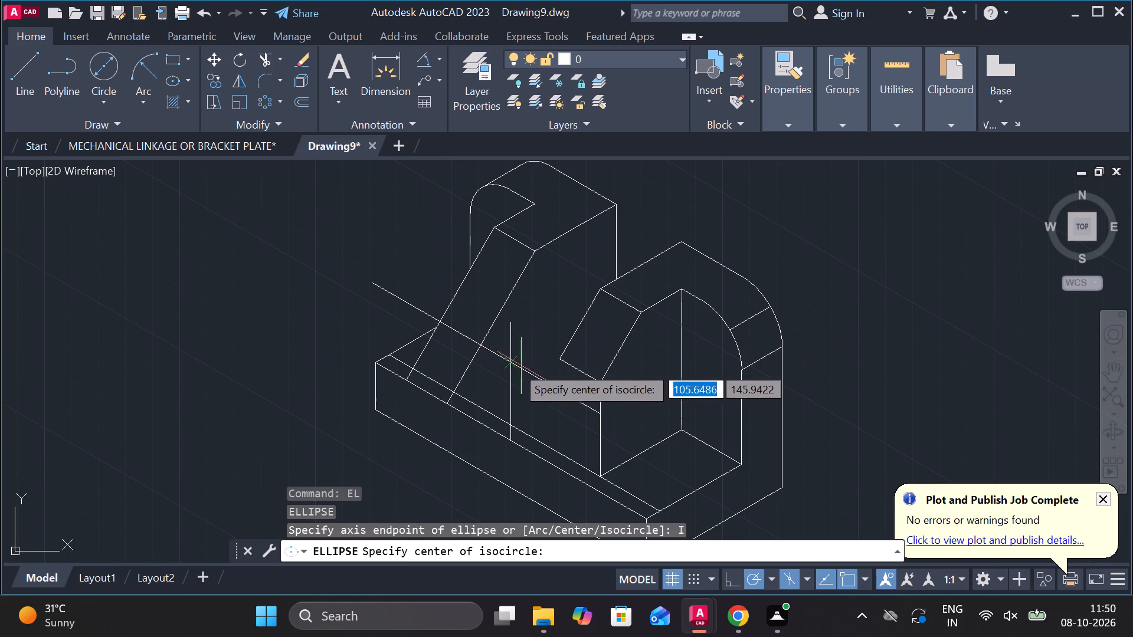
{"action": "left_click", "coordinate": [506, 365]}
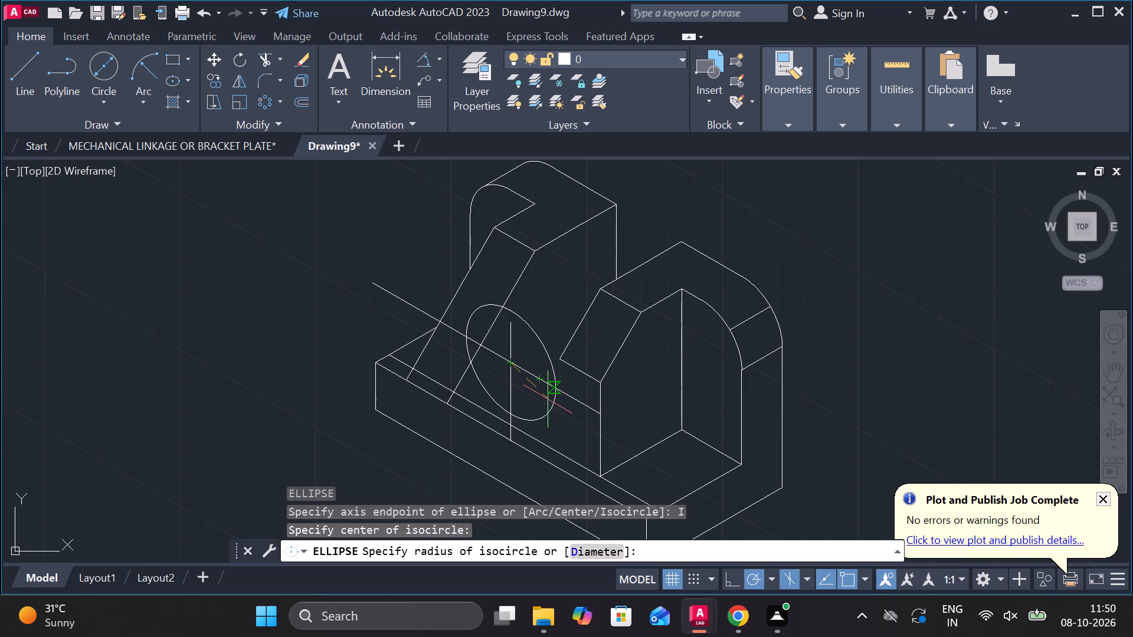
{"action": "type", "text": "12"}
{"action": "key", "text": "Return"}
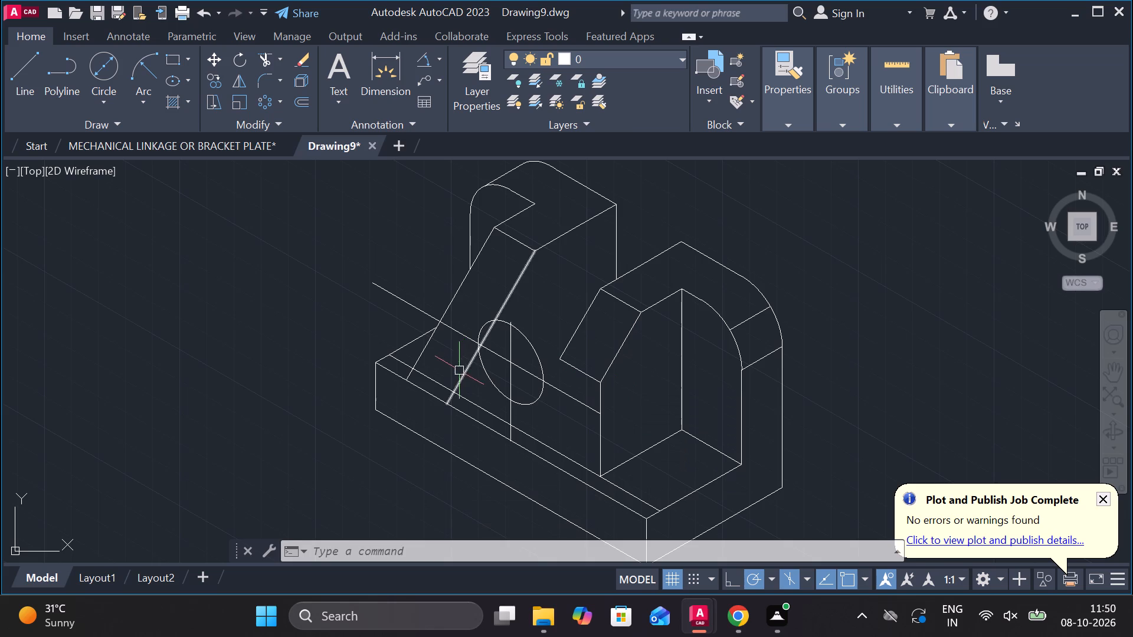
{"action": "key", "text": "Escape"}
Trim the far rib's two sloping edges below the base's inner top line, and that line's short end beyond the rib.
{"action": "type", "text": "TR"}
{"action": "key", "text": "space"}
{"action": "scroll", "coordinate": [451, 405], "scroll_direction": "up", "scroll_amount": 2}
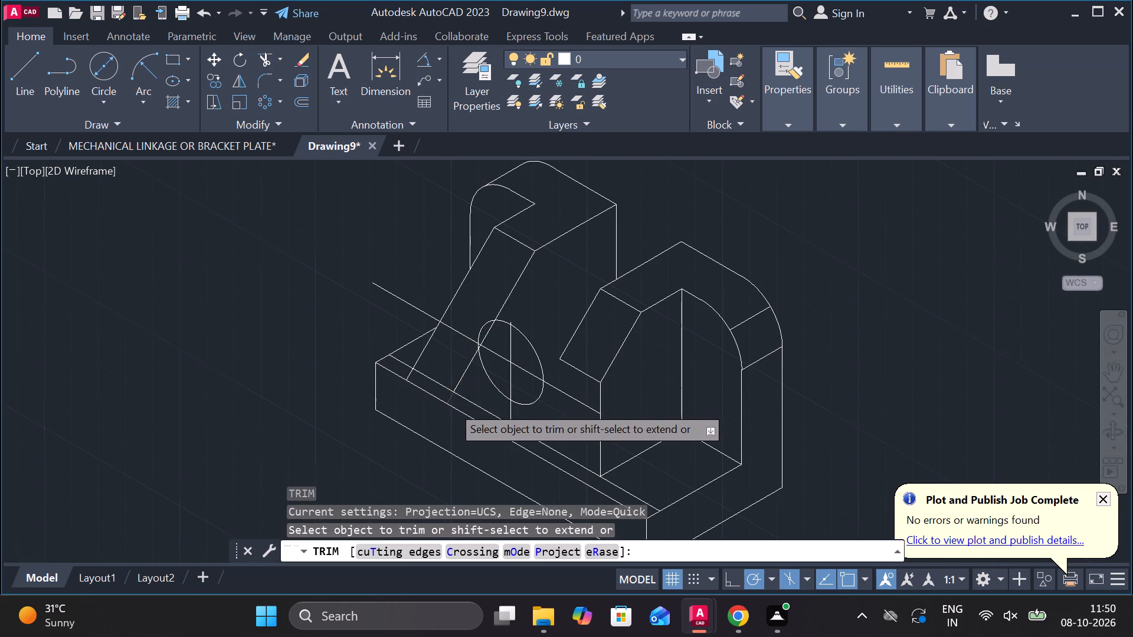
{"action": "scroll", "coordinate": [451, 405], "scroll_direction": "up", "scroll_amount": 1}
{"action": "left_click", "coordinate": [438, 383]}
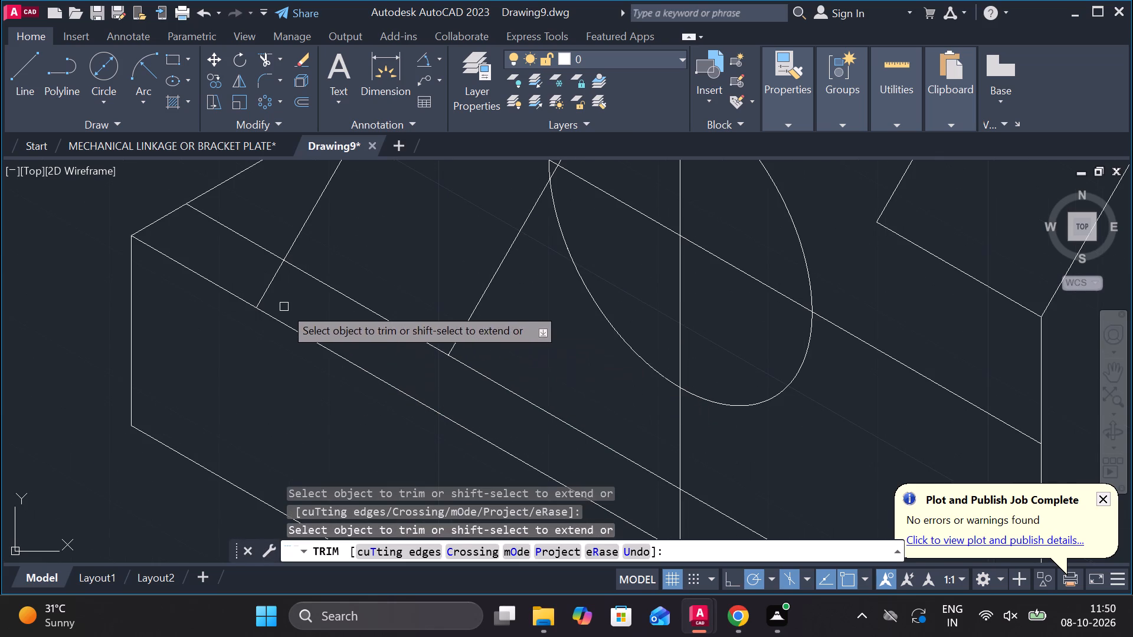
{"action": "left_click", "coordinate": [270, 293]}
{"action": "scroll", "coordinate": [306, 297], "scroll_direction": "down", "scroll_amount": 3}
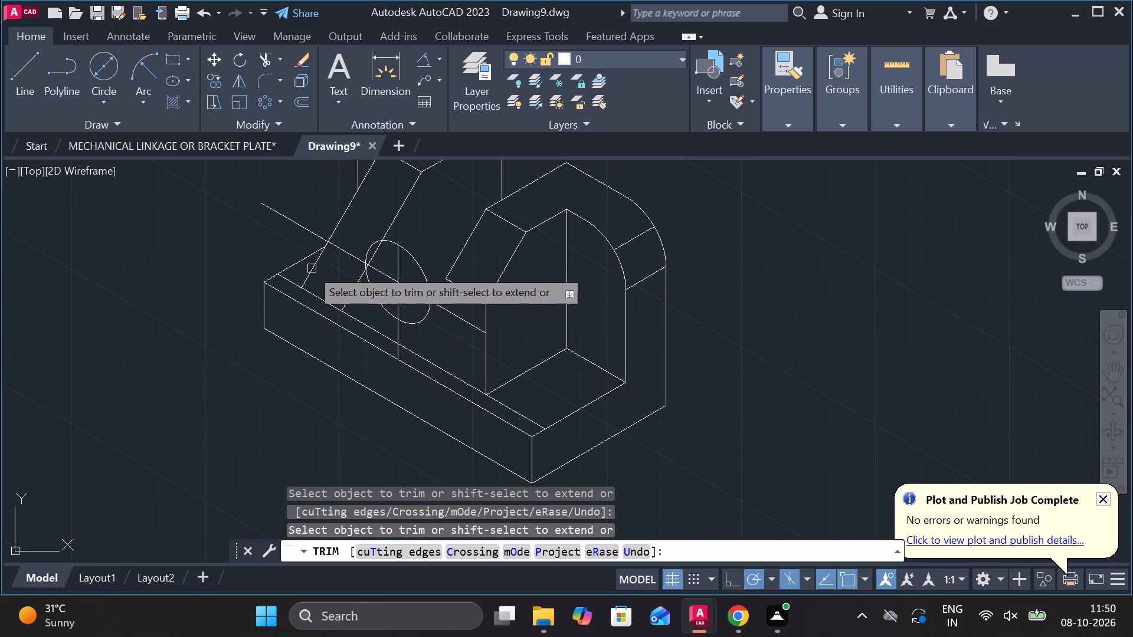
{"action": "middle_click_drag", "start_coordinate": [238, 240], "coordinate": [261, 252]}
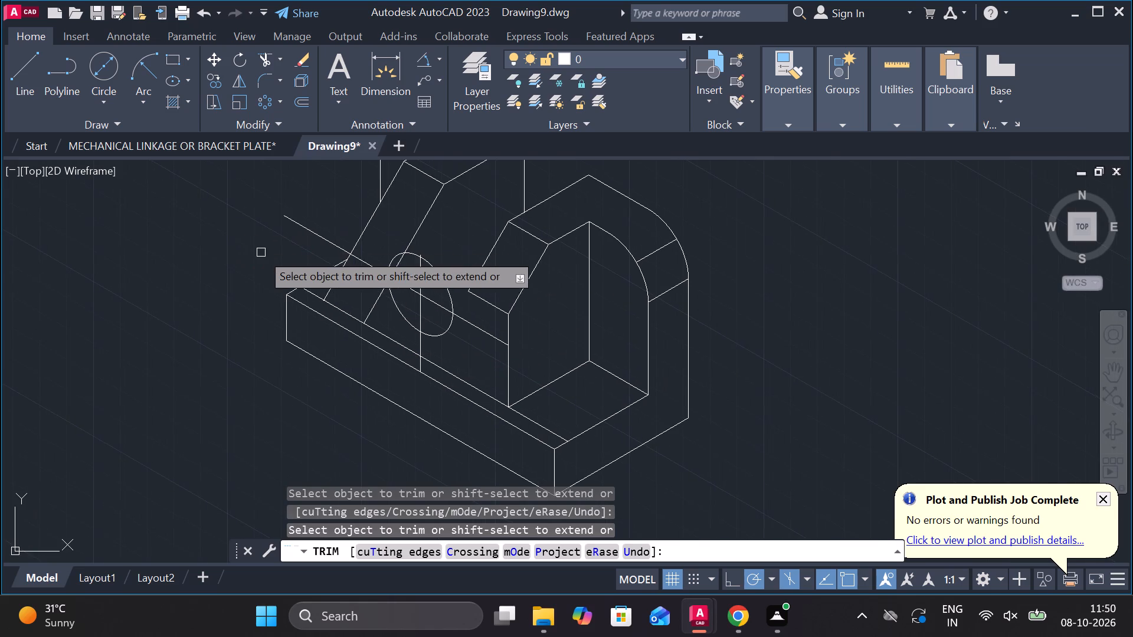
{"action": "scroll", "coordinate": [261, 252], "scroll_direction": "up", "scroll_amount": 1}
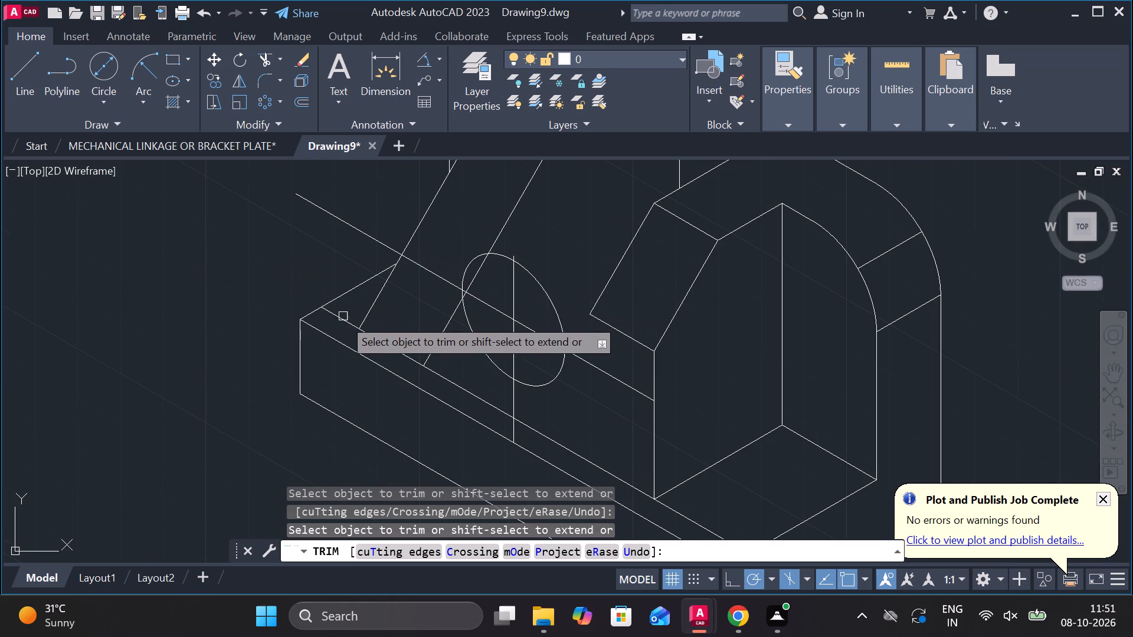
{"action": "left_click", "coordinate": [342, 322]}
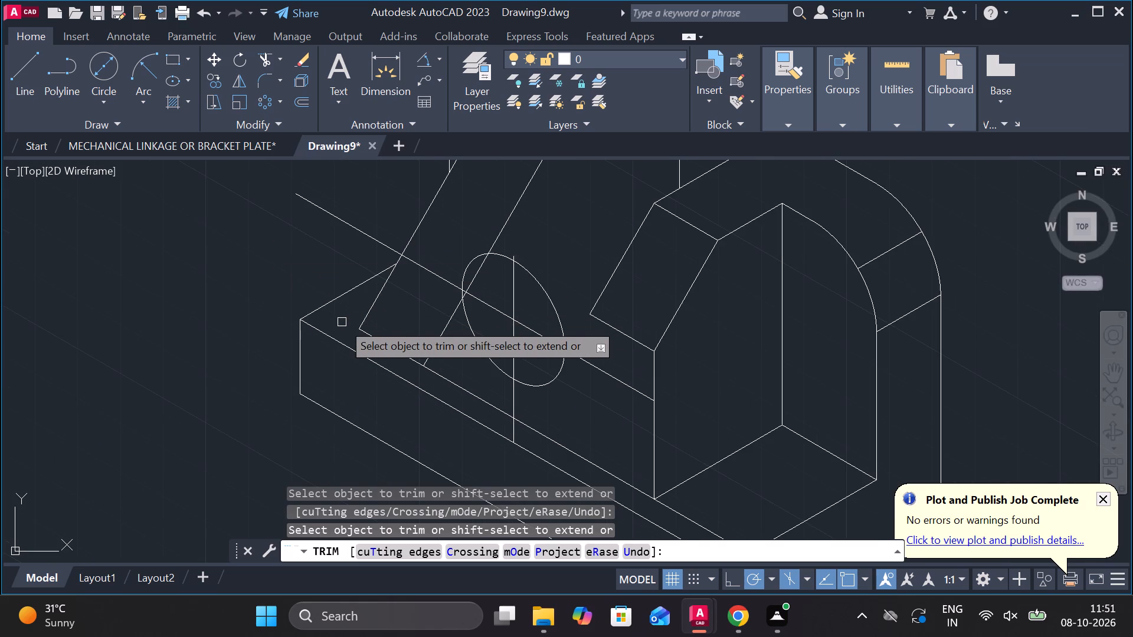
{"action": "scroll", "coordinate": [431, 330], "scroll_direction": "down", "scroll_amount": 1}
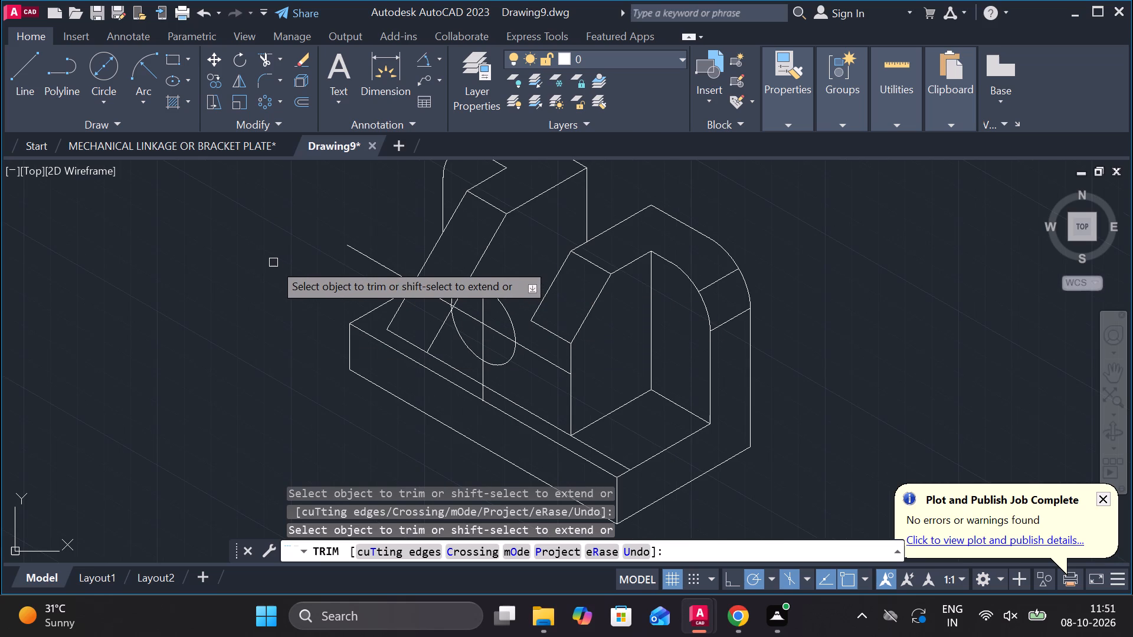
{"action": "scroll", "coordinate": [273, 262], "scroll_direction": "down", "scroll_amount": 1}
{"action": "scroll", "coordinate": [273, 262], "scroll_direction": "up", "scroll_amount": 1}
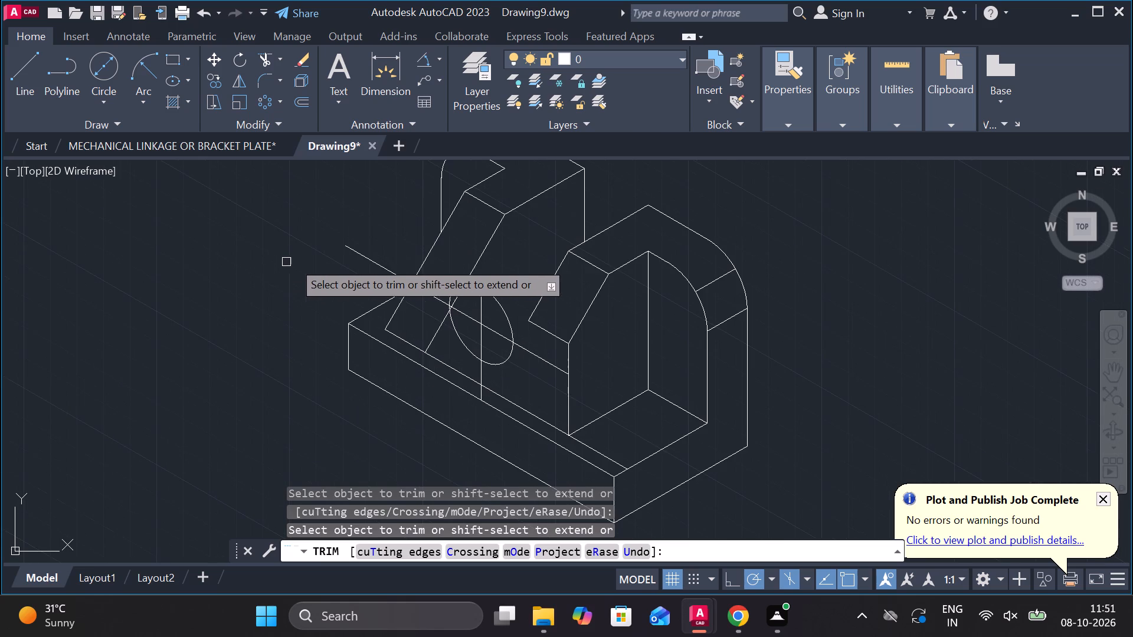
{"action": "key", "text": "Escape"}
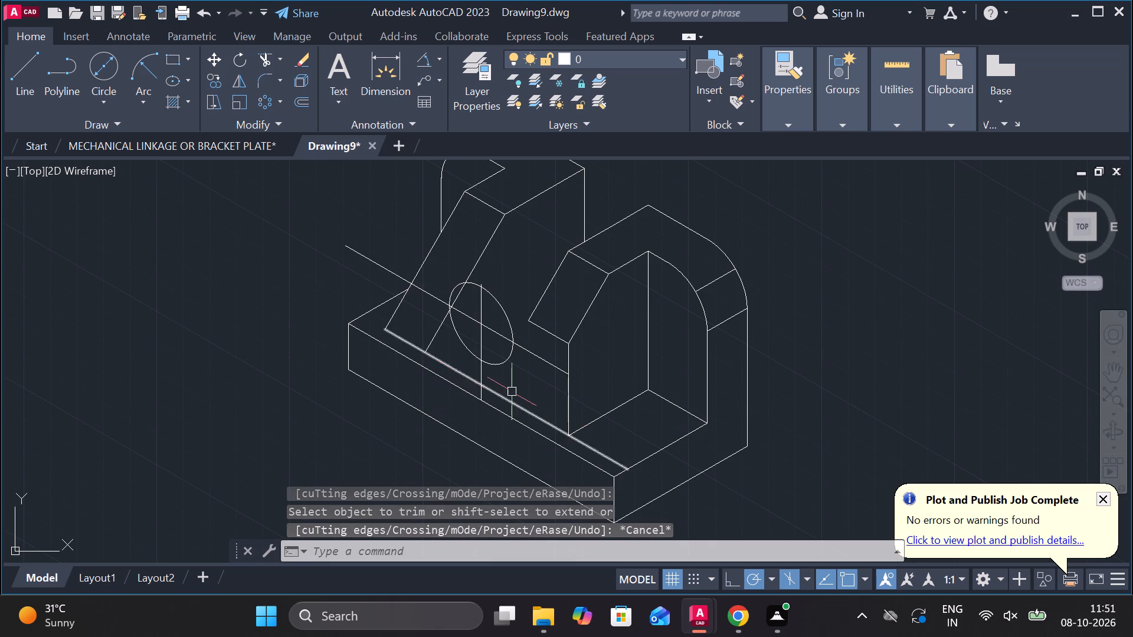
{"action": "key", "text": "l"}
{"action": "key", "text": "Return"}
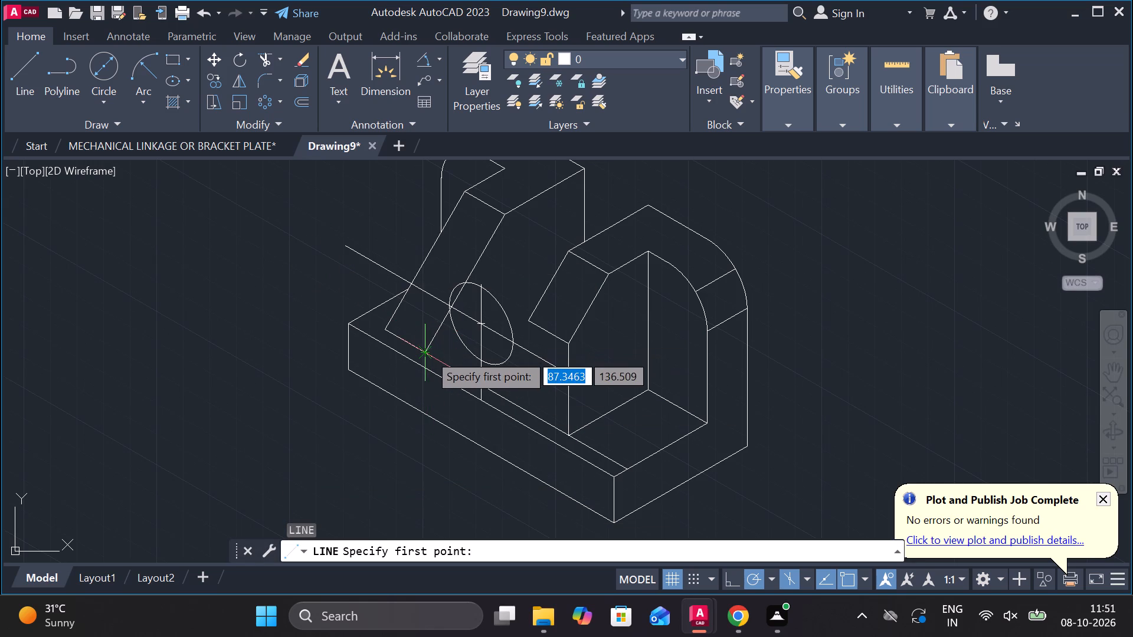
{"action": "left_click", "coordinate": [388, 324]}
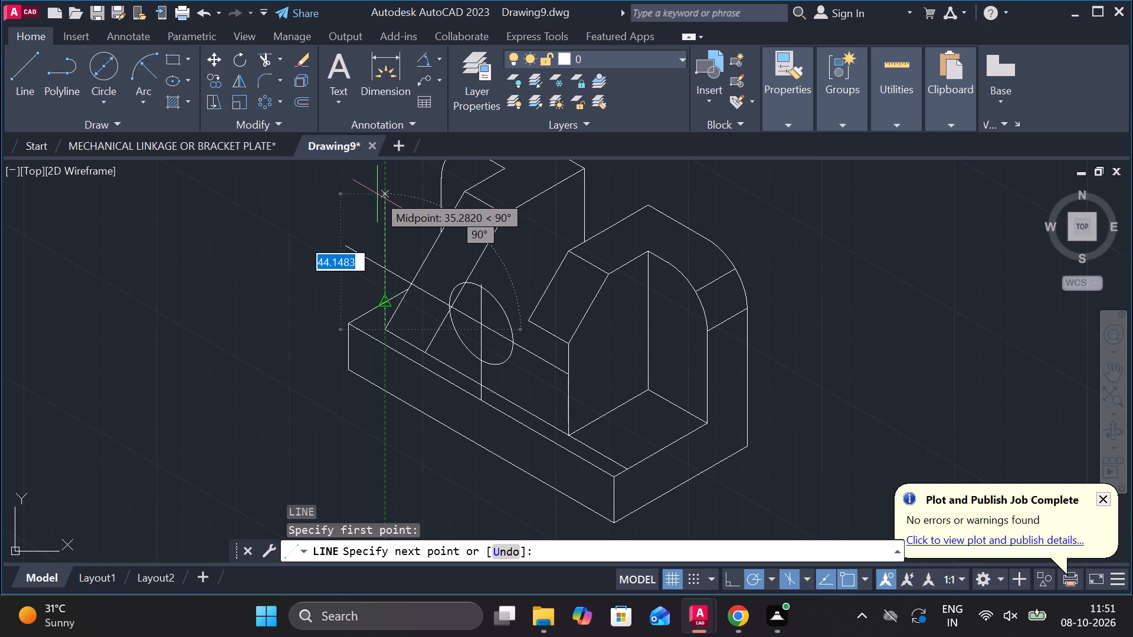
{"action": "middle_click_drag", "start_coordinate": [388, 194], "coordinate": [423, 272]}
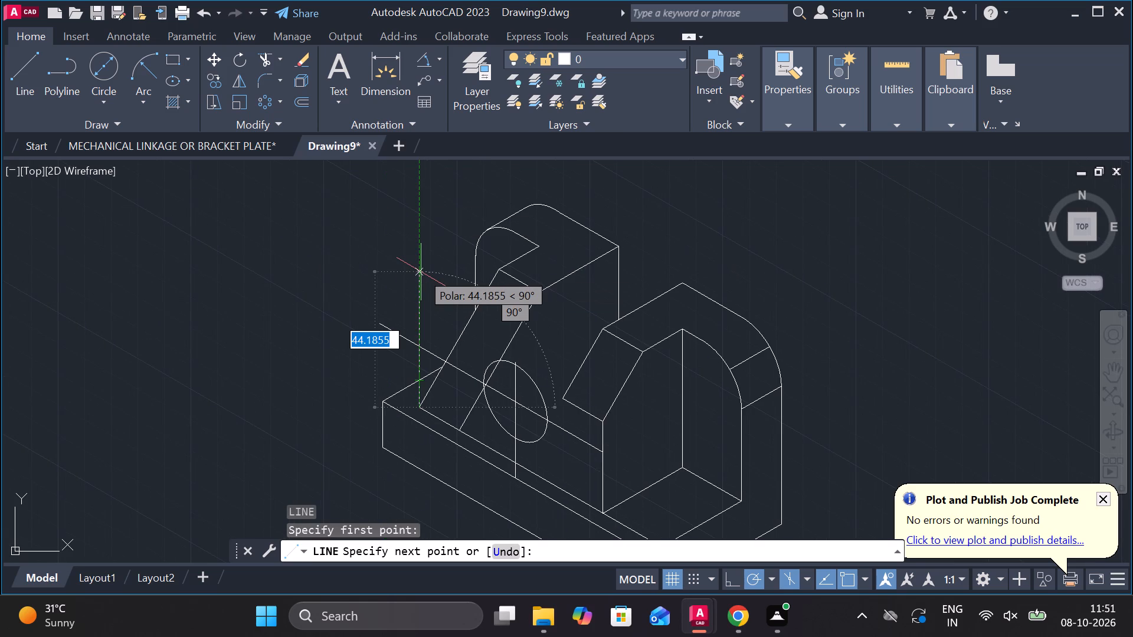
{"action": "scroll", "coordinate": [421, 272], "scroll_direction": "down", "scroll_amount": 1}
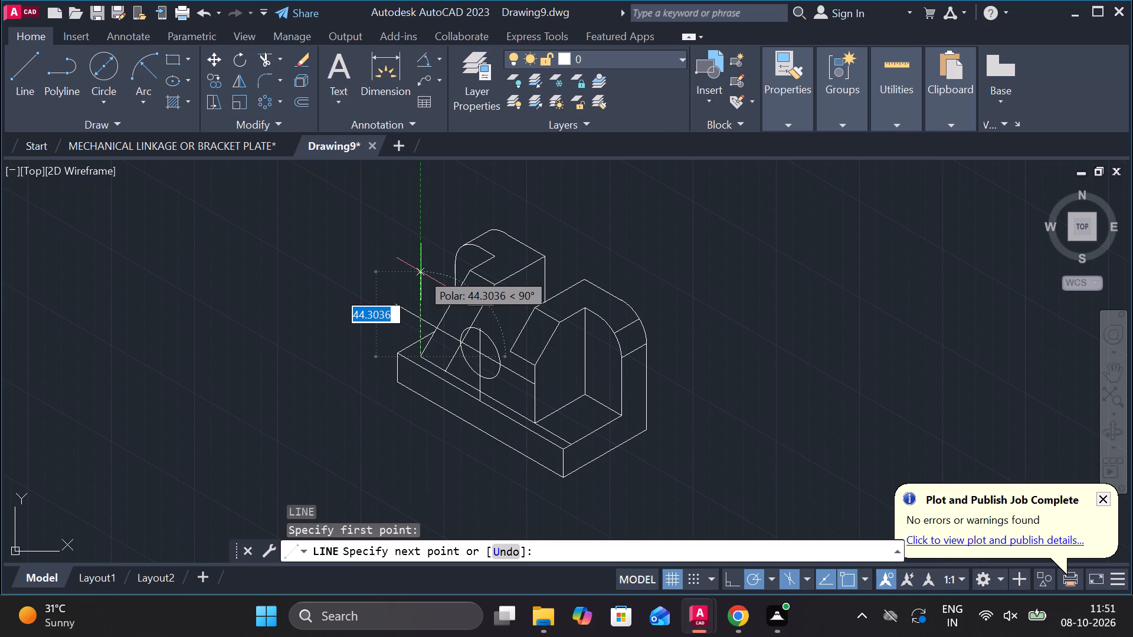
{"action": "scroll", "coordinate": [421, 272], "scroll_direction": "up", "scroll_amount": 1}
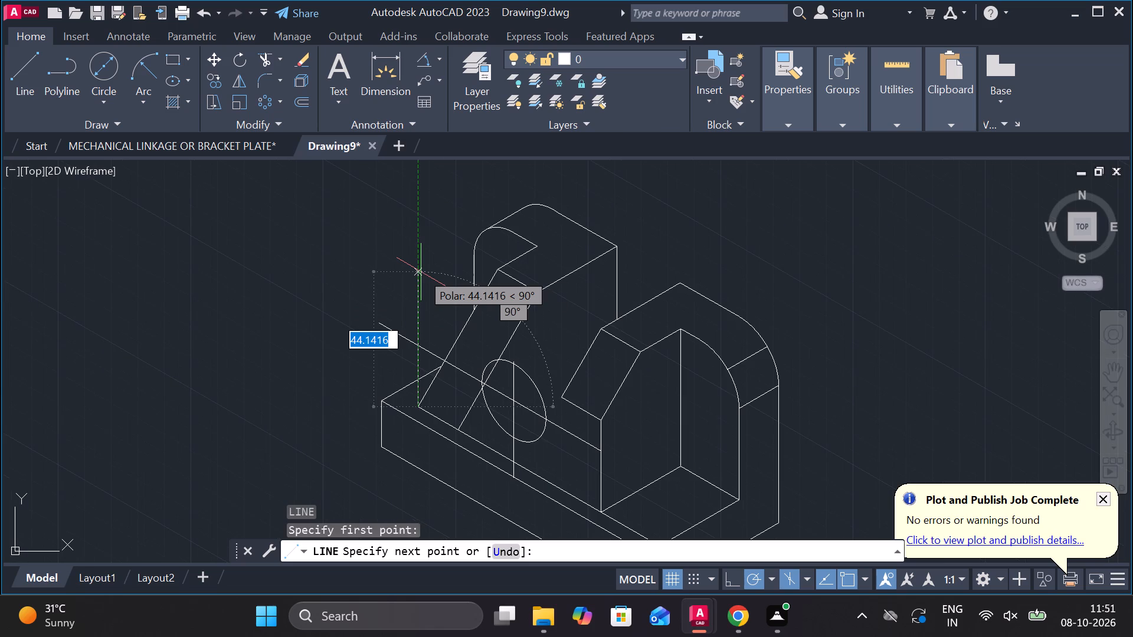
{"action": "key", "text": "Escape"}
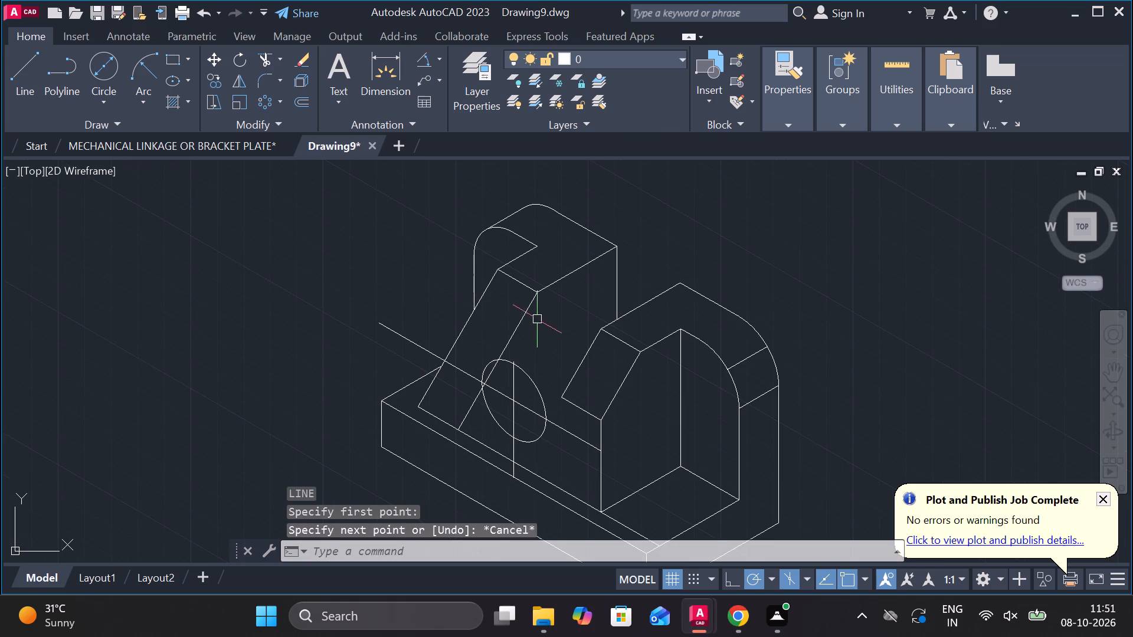
Erase the two sloping edges of the far rib.
{"action": "left_click", "coordinate": [519, 324]}
{"action": "left_click", "coordinate": [469, 316]}
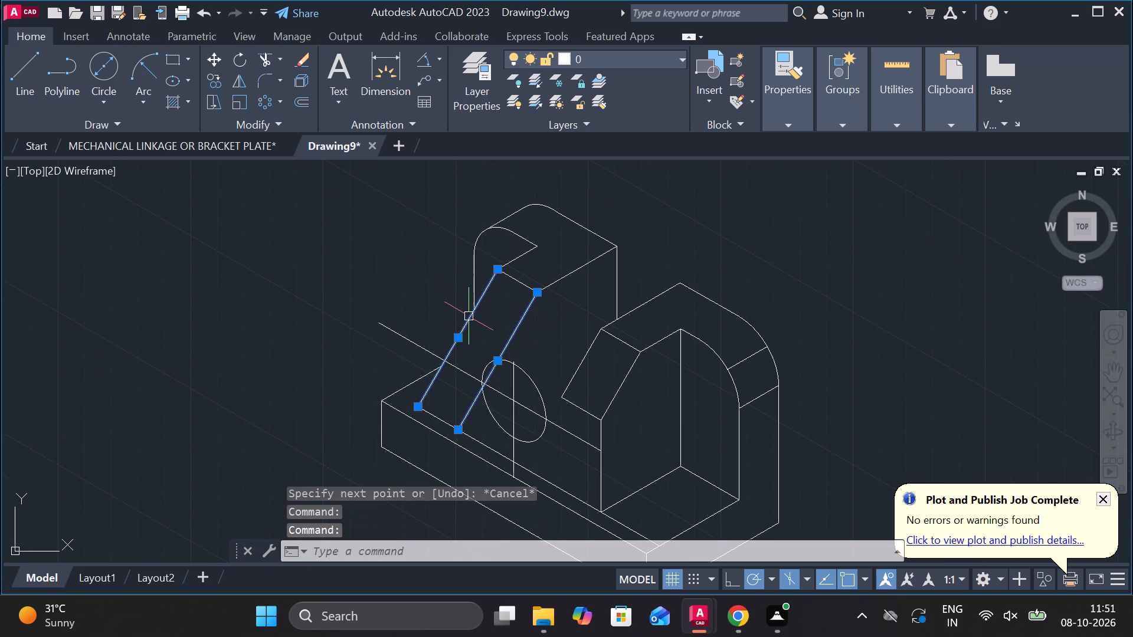
{"action": "type", "text": "E"}
{"action": "key", "text": "space"}
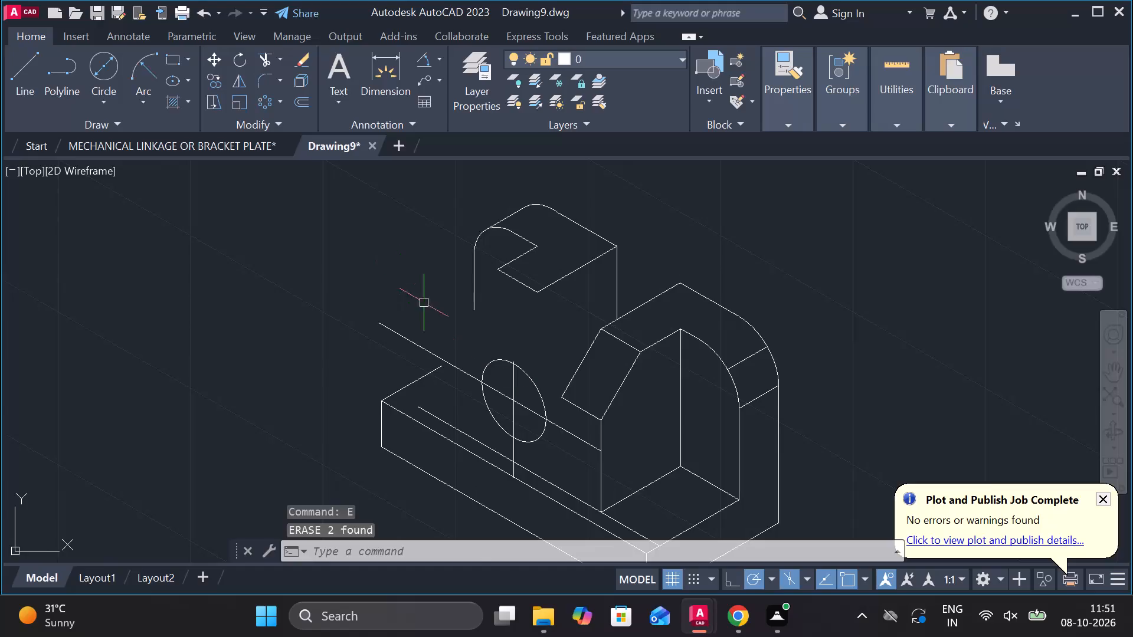
Draw a vertical line about 48 long upward from the far end of the base's inner top line.
{"action": "middle_click_drag", "start_coordinate": [399, 242], "coordinate": [387, 207]}
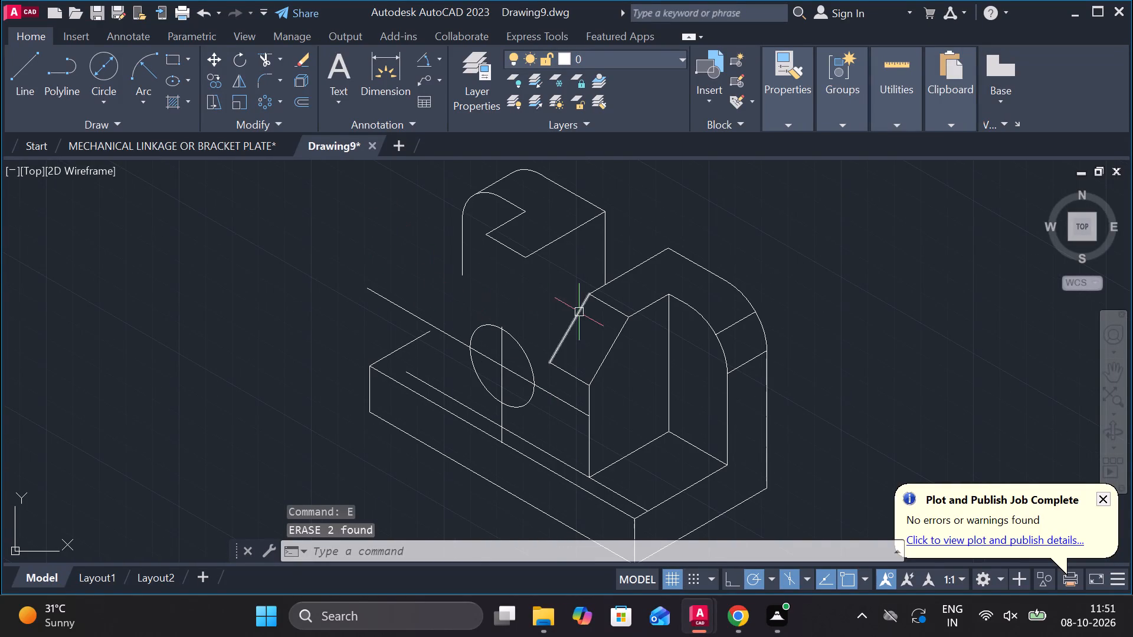
{"action": "left_click", "coordinate": [19, 69]}
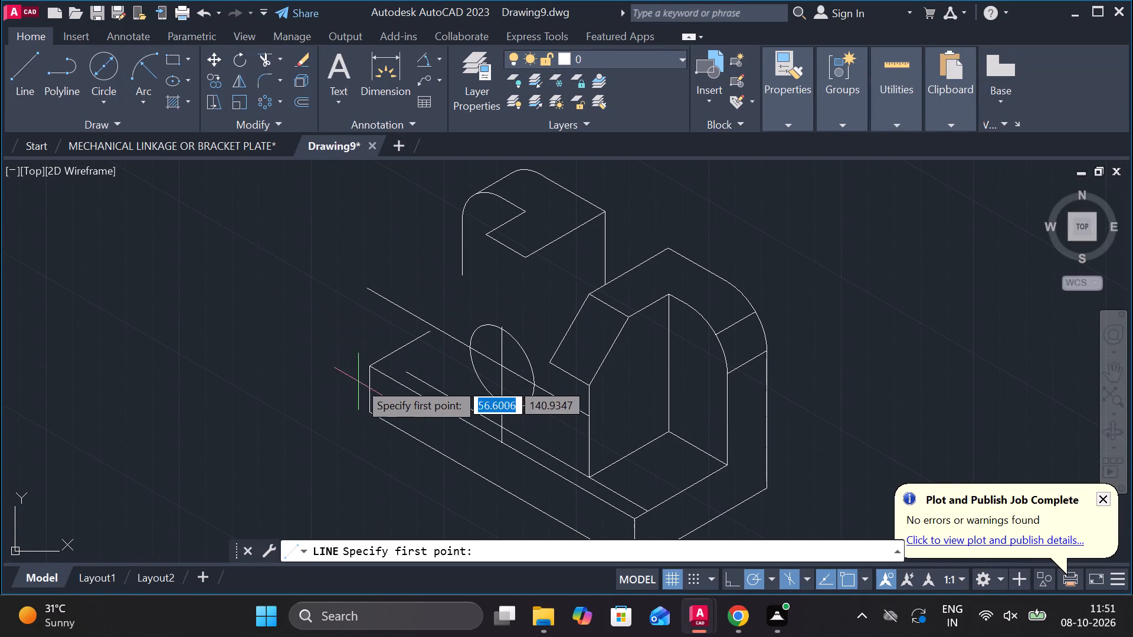
{"action": "left_click", "coordinate": [402, 377]}
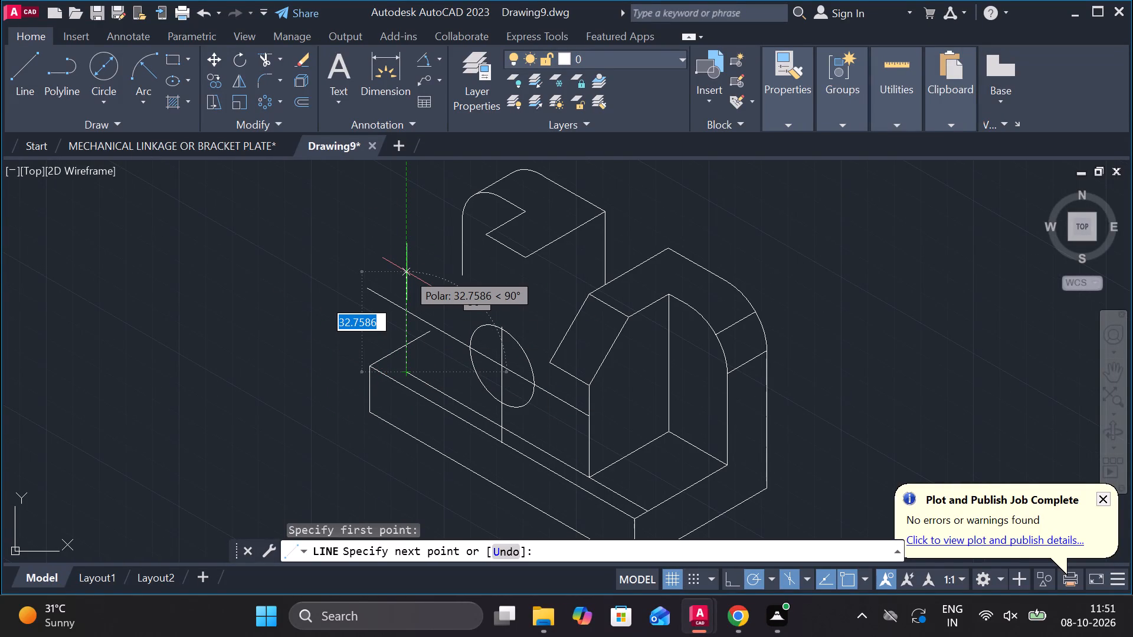
{"action": "left_click", "coordinate": [411, 225]}
{"action": "key", "text": "Escape"}
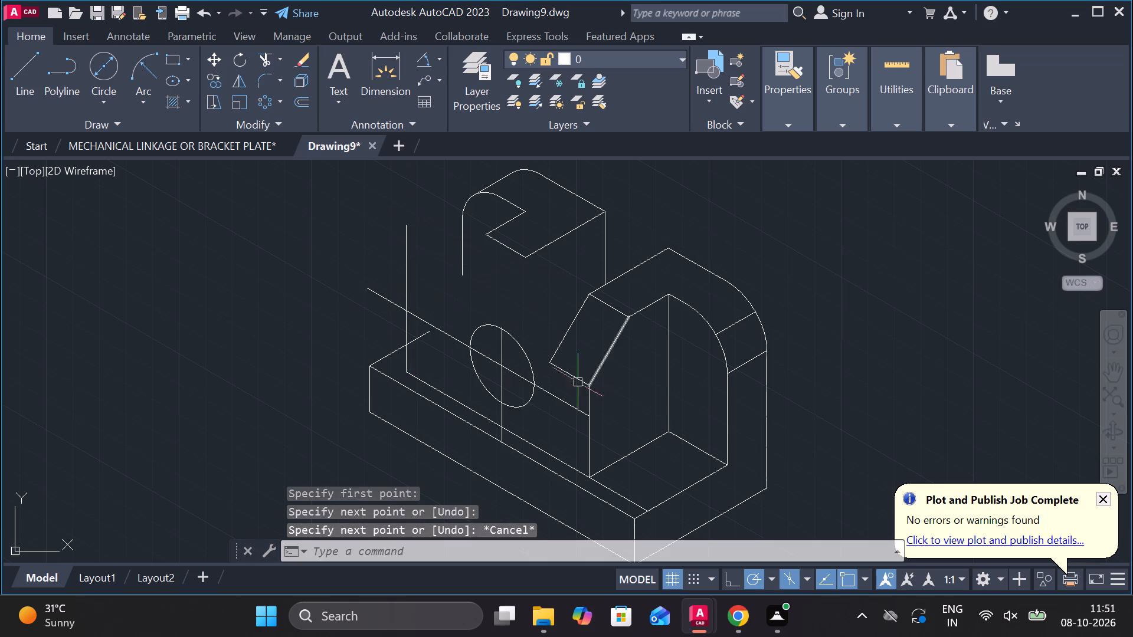
Lengthen the near rib's short lower edge from its free end, parallel to the base's long edge, past the new vertical line.
{"action": "left_click", "coordinate": [565, 375]}
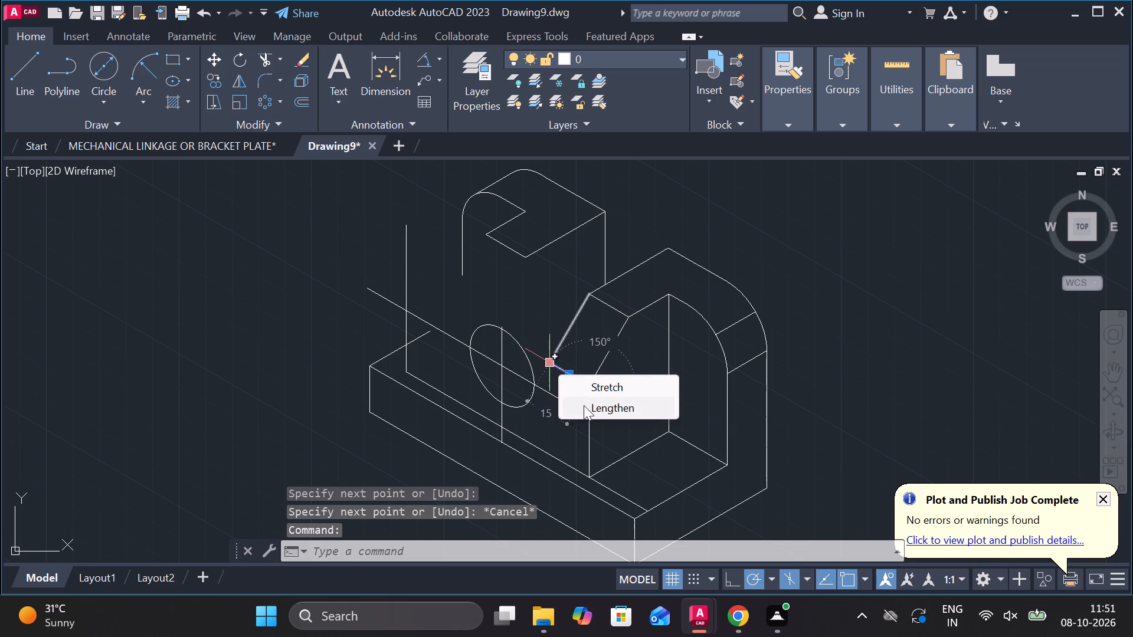
{"action": "left_click", "coordinate": [584, 405]}
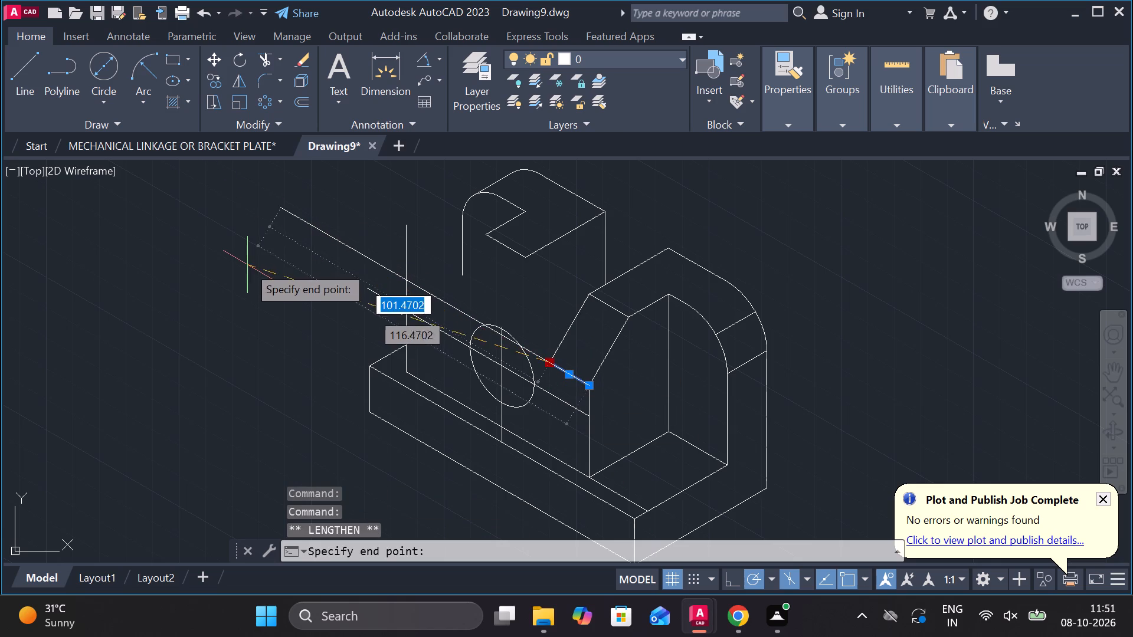
{"action": "left_click", "coordinate": [316, 244]}
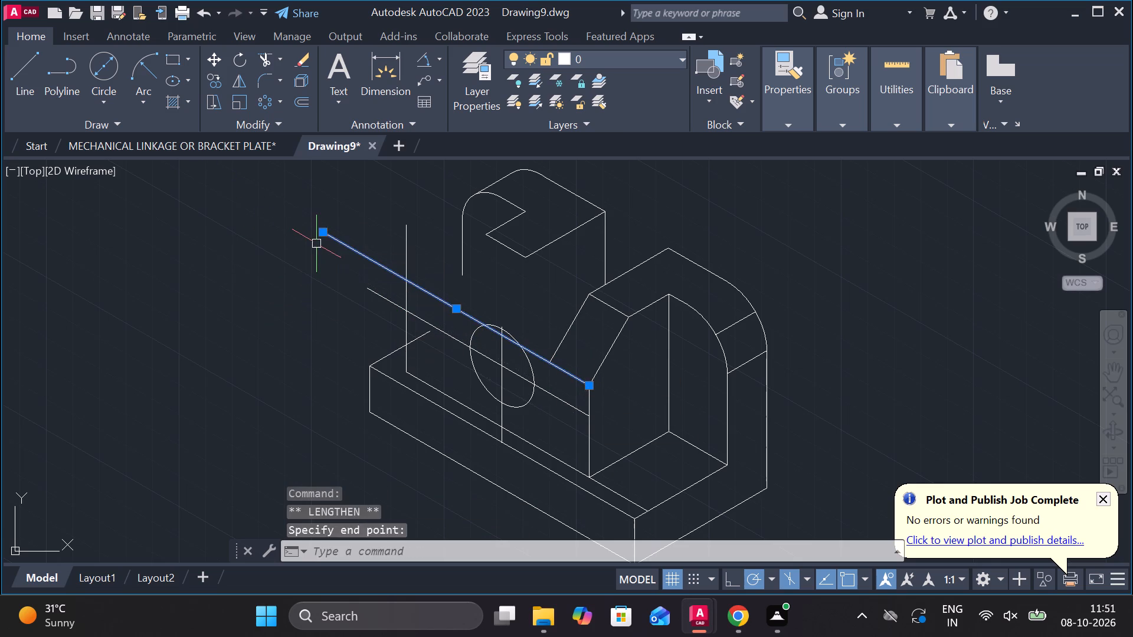
{"action": "key", "text": "Escape"}
Trim the part of the lengthened rib edge that overhangs beyond the new vertical line.
{"action": "type", "text": "TR"}
{"action": "key", "text": "space"}
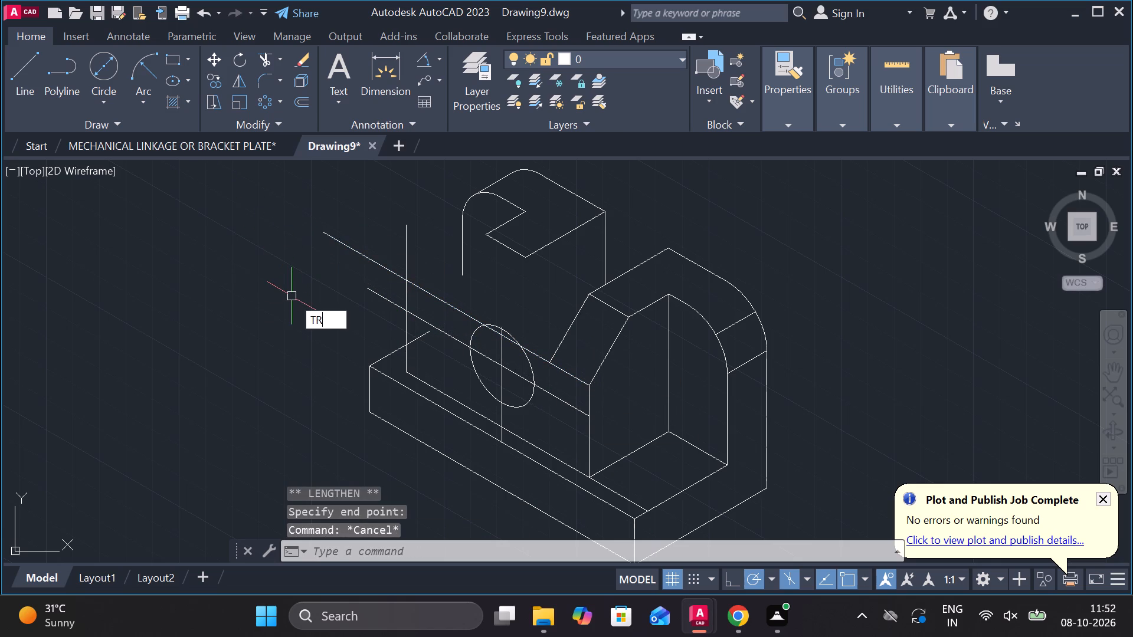
{"action": "left_click", "coordinate": [379, 259]}
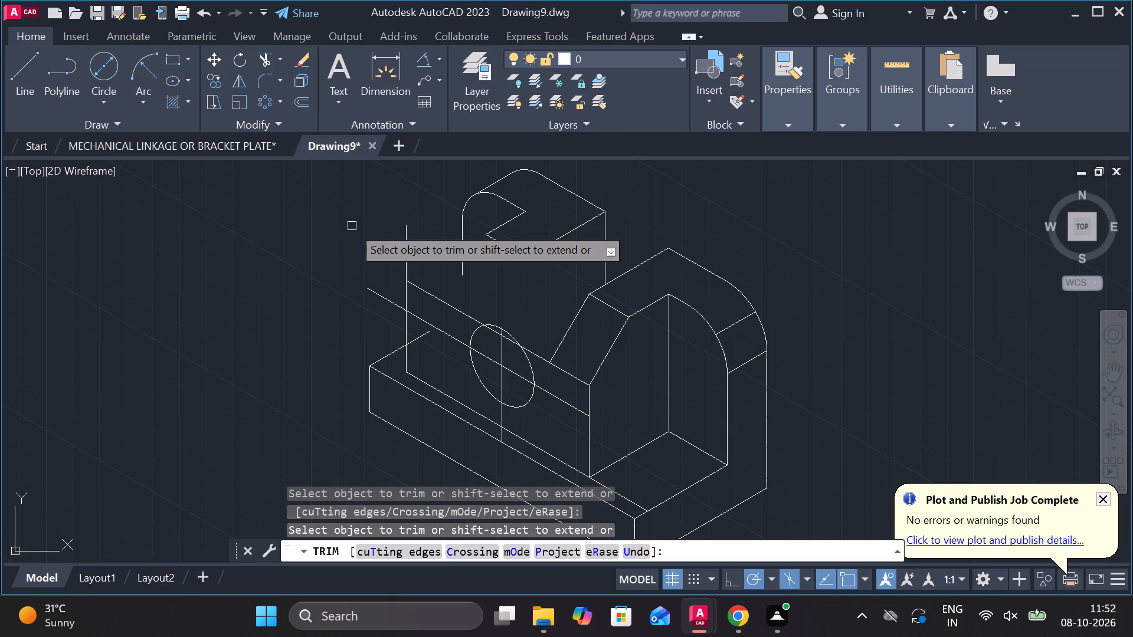
{"action": "key", "text": "Escape"}
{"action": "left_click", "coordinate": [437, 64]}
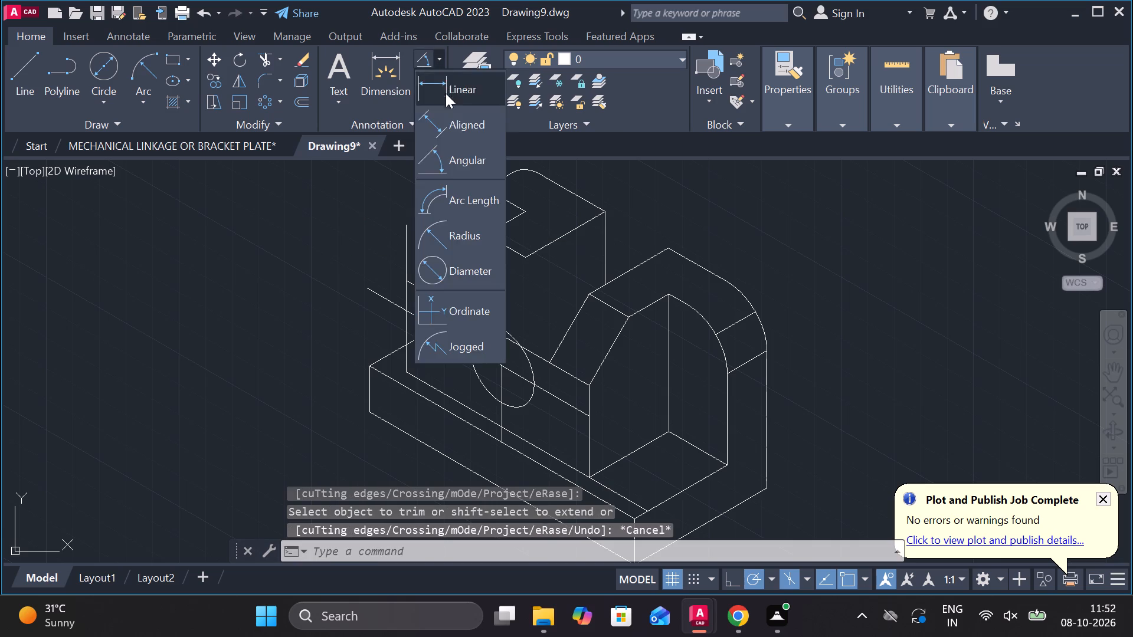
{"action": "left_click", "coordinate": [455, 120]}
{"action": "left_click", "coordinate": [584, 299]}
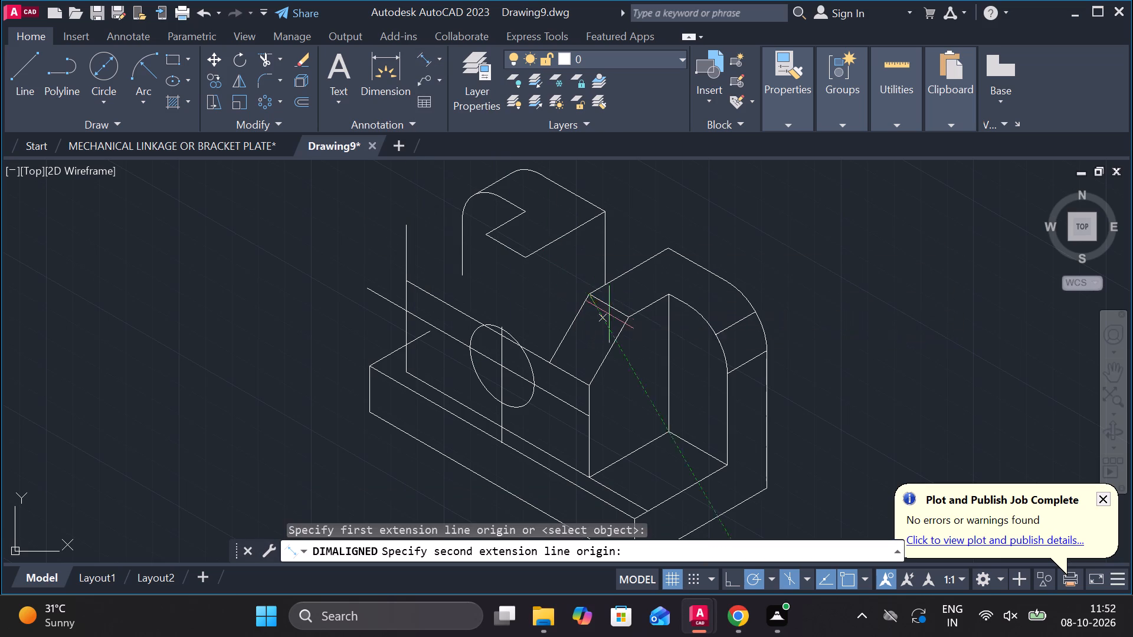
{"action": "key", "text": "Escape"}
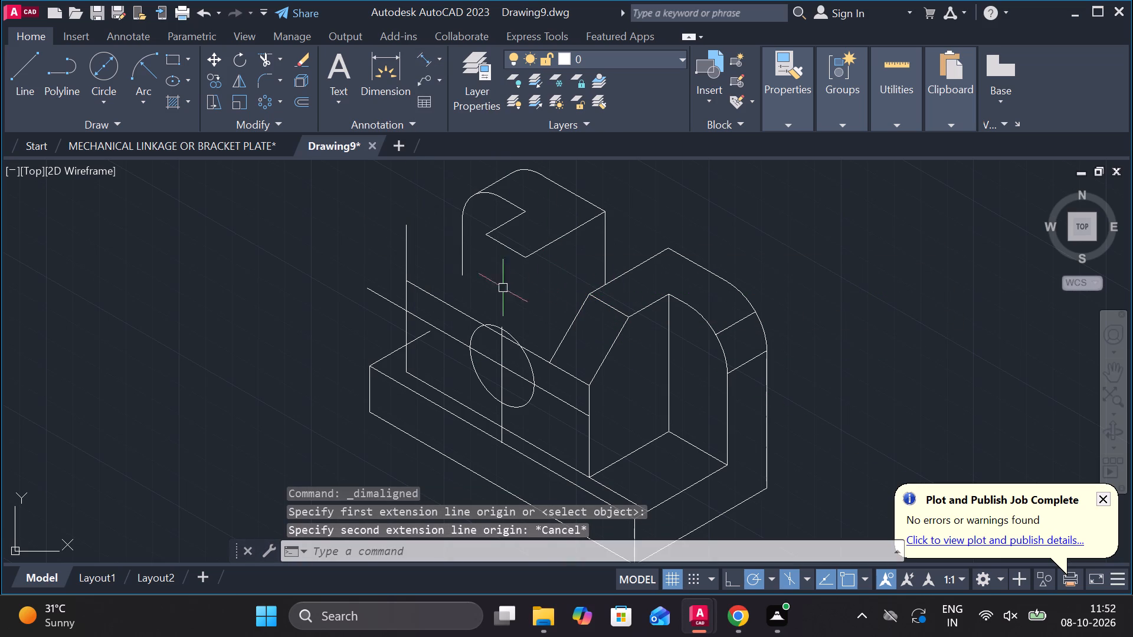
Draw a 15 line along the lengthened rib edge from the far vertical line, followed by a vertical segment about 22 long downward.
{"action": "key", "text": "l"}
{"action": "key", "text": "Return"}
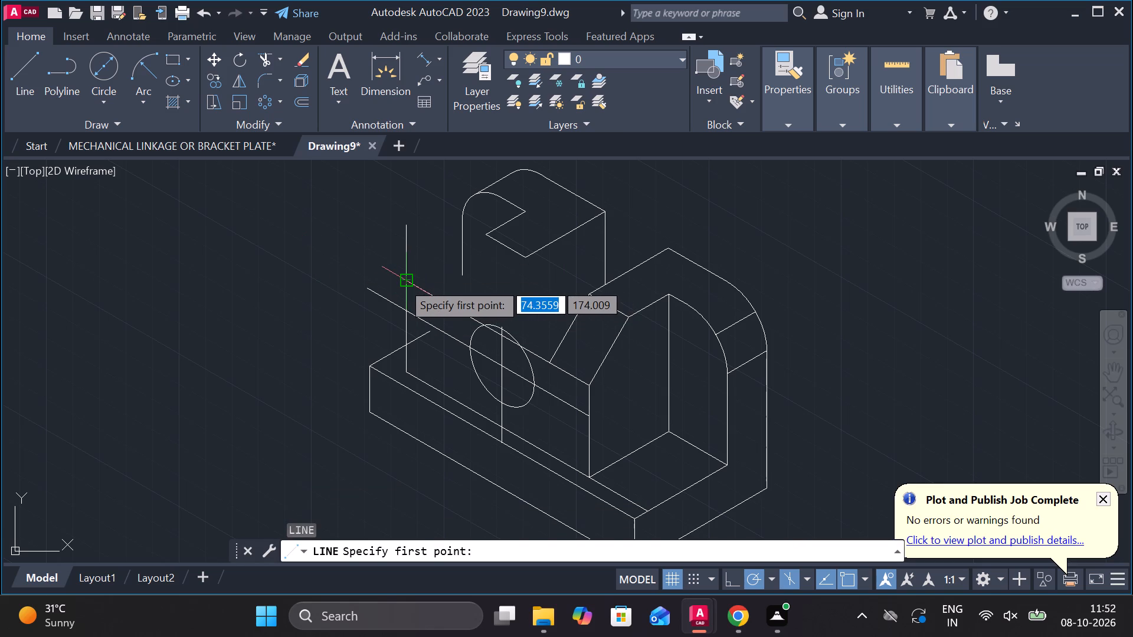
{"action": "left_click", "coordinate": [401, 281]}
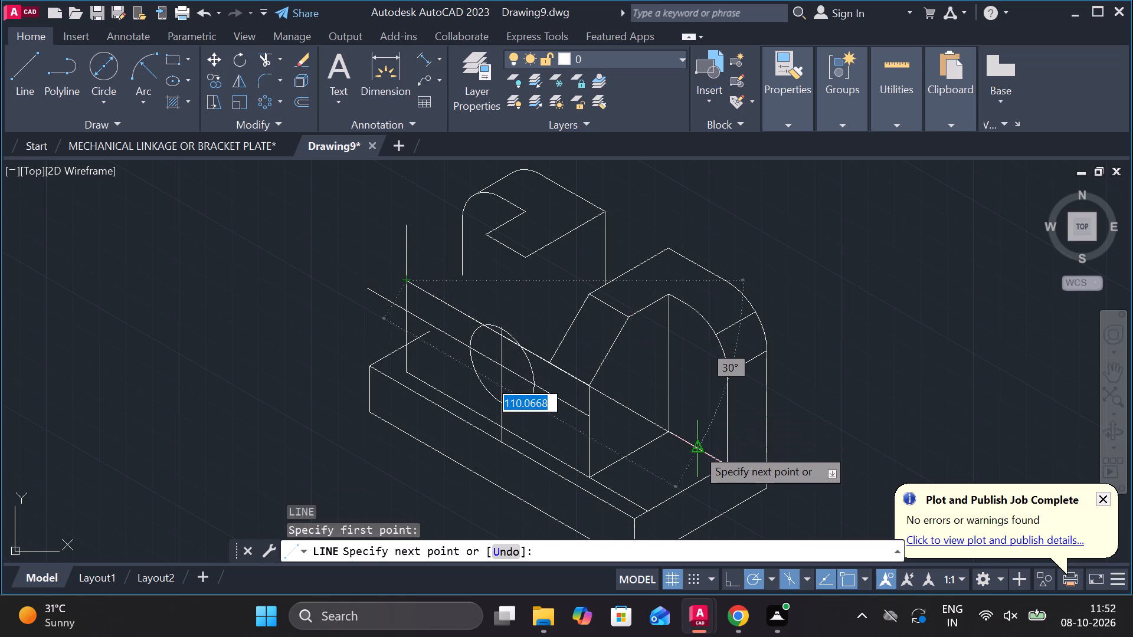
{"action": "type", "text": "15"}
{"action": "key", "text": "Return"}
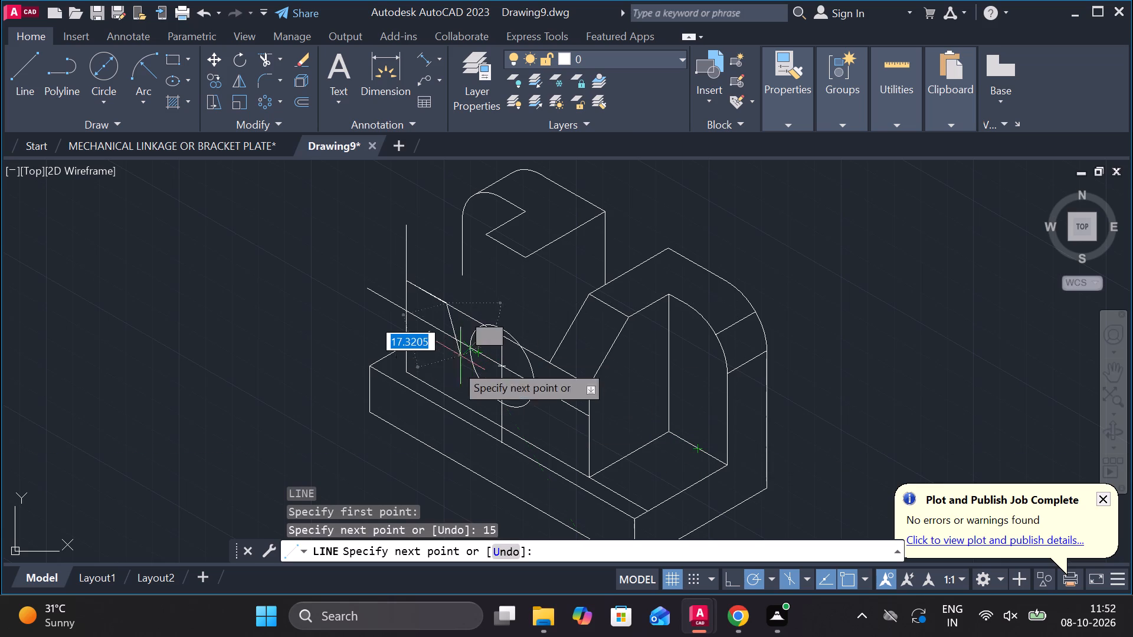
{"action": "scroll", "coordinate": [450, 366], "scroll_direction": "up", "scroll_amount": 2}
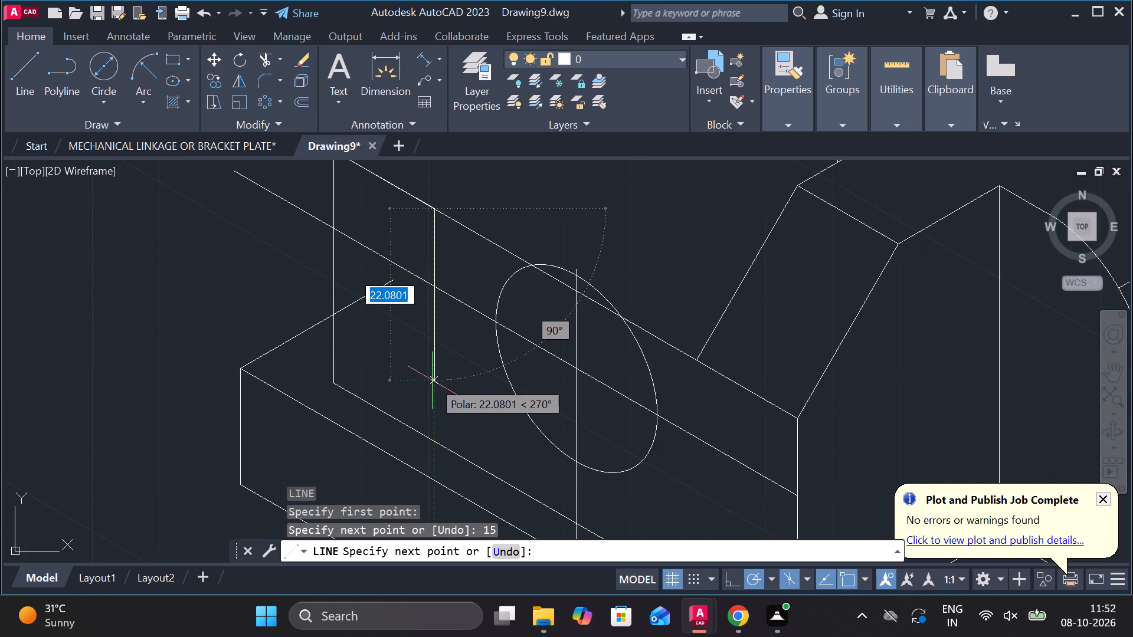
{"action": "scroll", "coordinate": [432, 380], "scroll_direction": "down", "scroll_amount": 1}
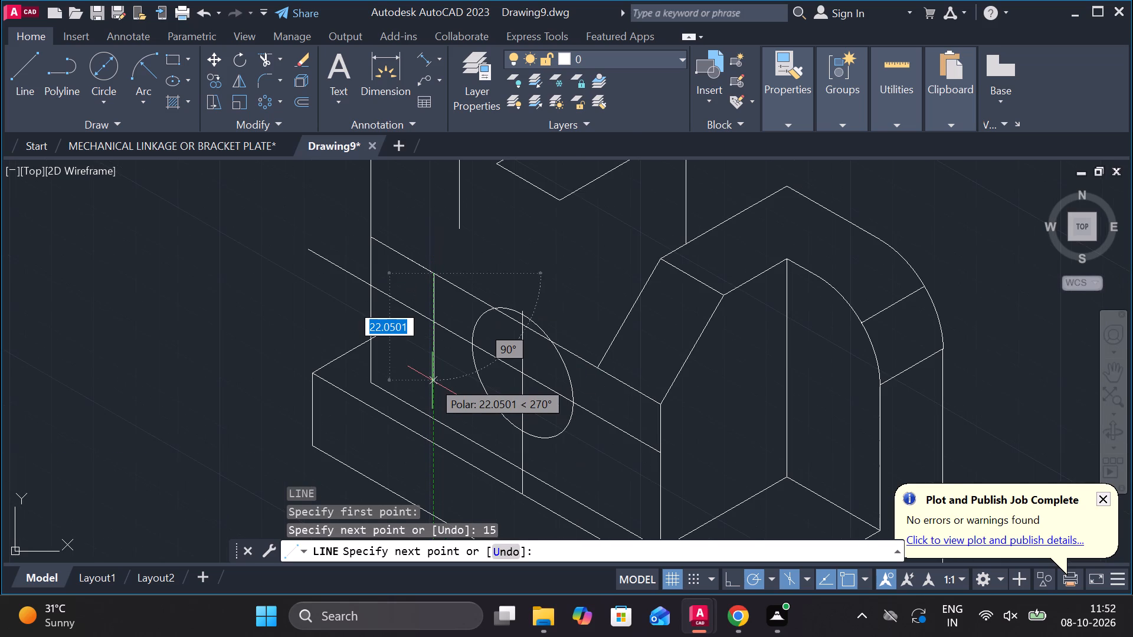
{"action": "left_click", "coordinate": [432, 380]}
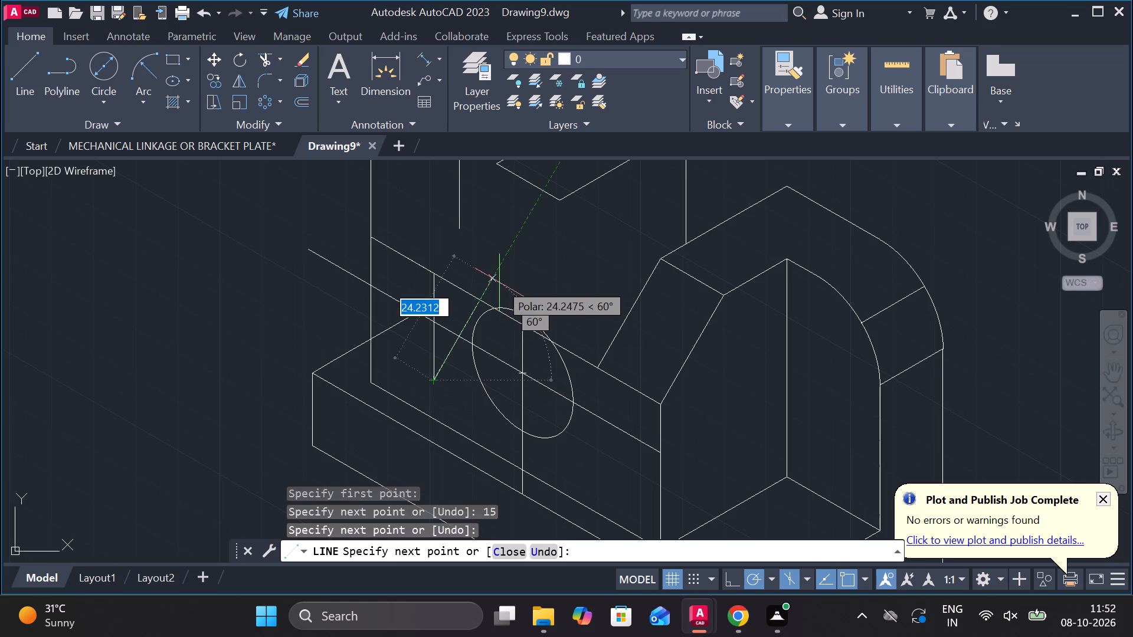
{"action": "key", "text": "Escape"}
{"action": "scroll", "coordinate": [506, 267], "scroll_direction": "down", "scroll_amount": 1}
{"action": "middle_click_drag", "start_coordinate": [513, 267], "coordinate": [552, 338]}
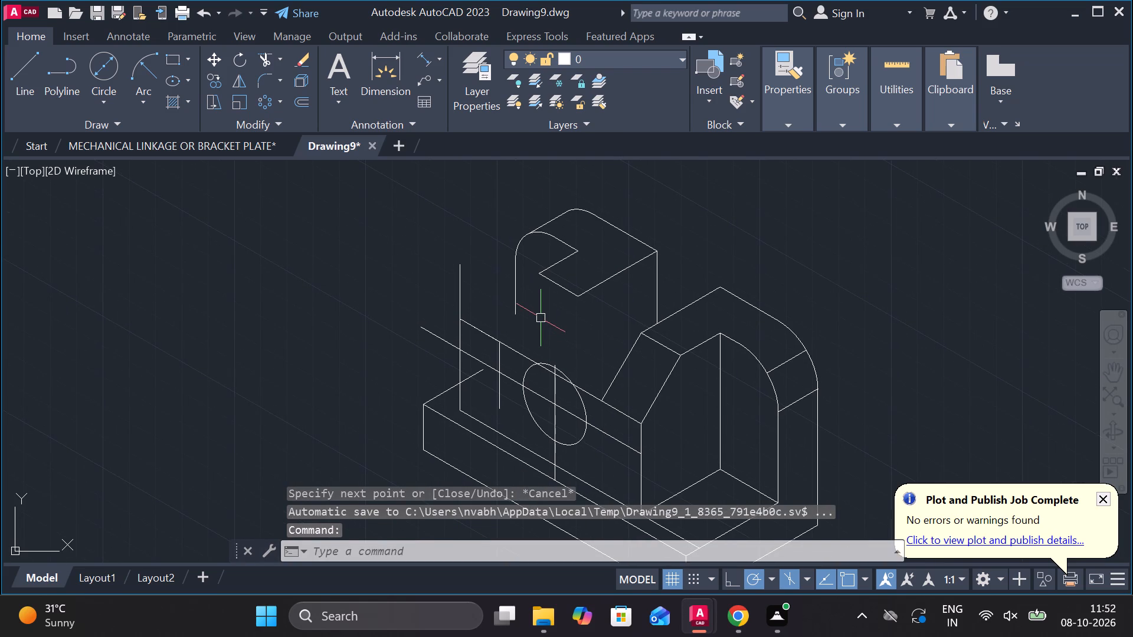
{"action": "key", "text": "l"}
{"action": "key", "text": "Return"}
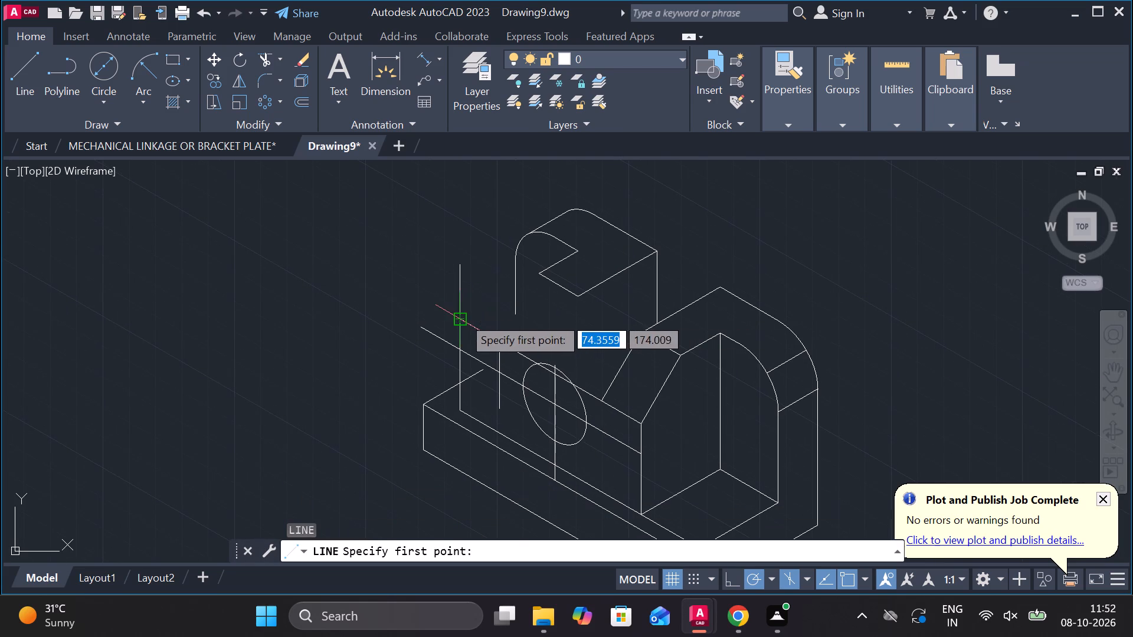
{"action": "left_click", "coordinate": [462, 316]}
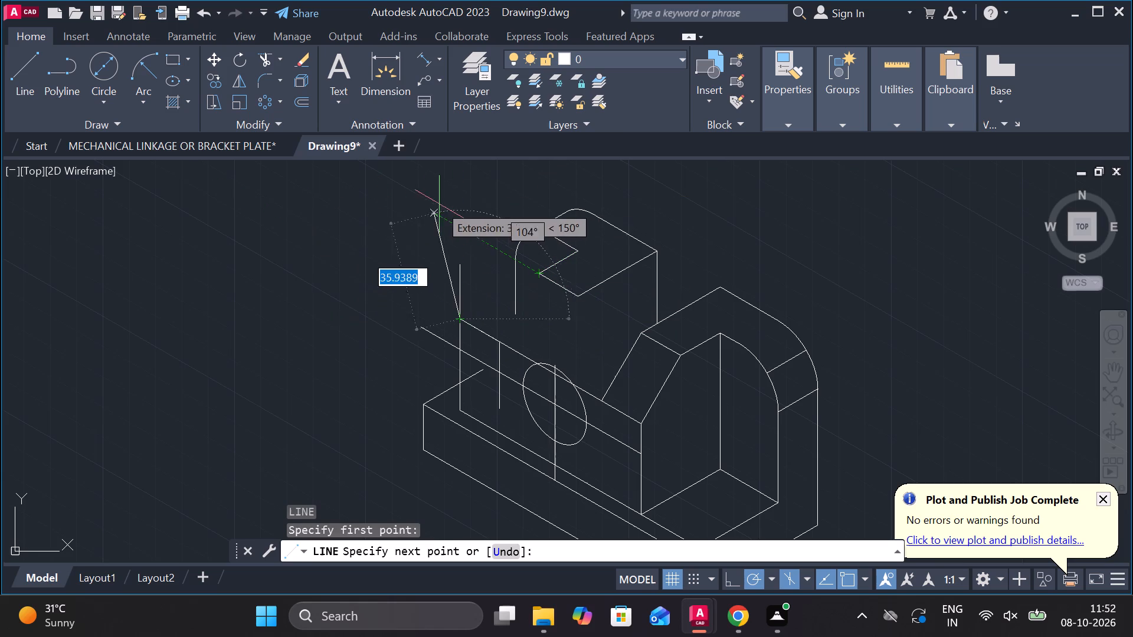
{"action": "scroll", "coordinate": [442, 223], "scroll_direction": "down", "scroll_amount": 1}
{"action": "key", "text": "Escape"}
Undo the recent edits back through the copied lower rib edge, including the ellipse, added vertical lines and erasure of the far rib's sloping edges.
{"action": "scroll", "coordinate": [511, 296], "scroll_direction": "up", "scroll_amount": 1}
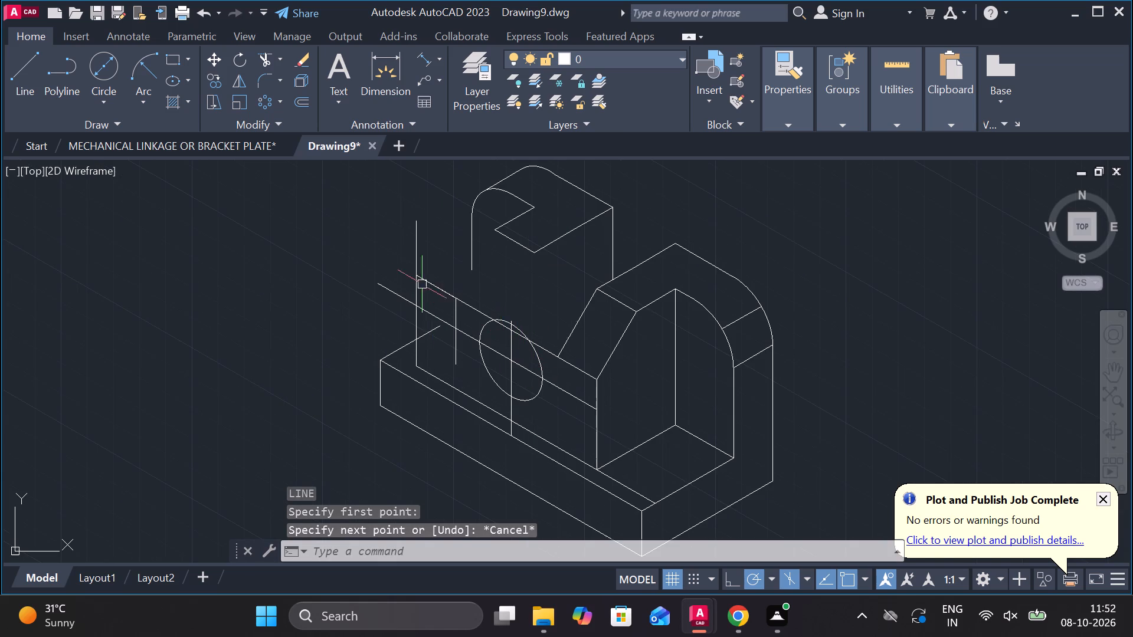
{"action": "key", "text": "ctrl+z"}
{"action": "key", "text": "ctrl+z"}
{"action": "key", "text": "ctrl+z"}
{"action": "key", "text": "ctrl+z"}
{"action": "key", "text": "ctrl+z"}
{"action": "key", "text": "ctrl+z"}
{"action": "key", "text": "ctrl+z"}
{"action": "key", "text": "ctrl+z"}
{"action": "key", "text": "ctrl+z"}
{"action": "key", "text": "ctrl+z"}
{"action": "key", "text": "ctrl+z"}
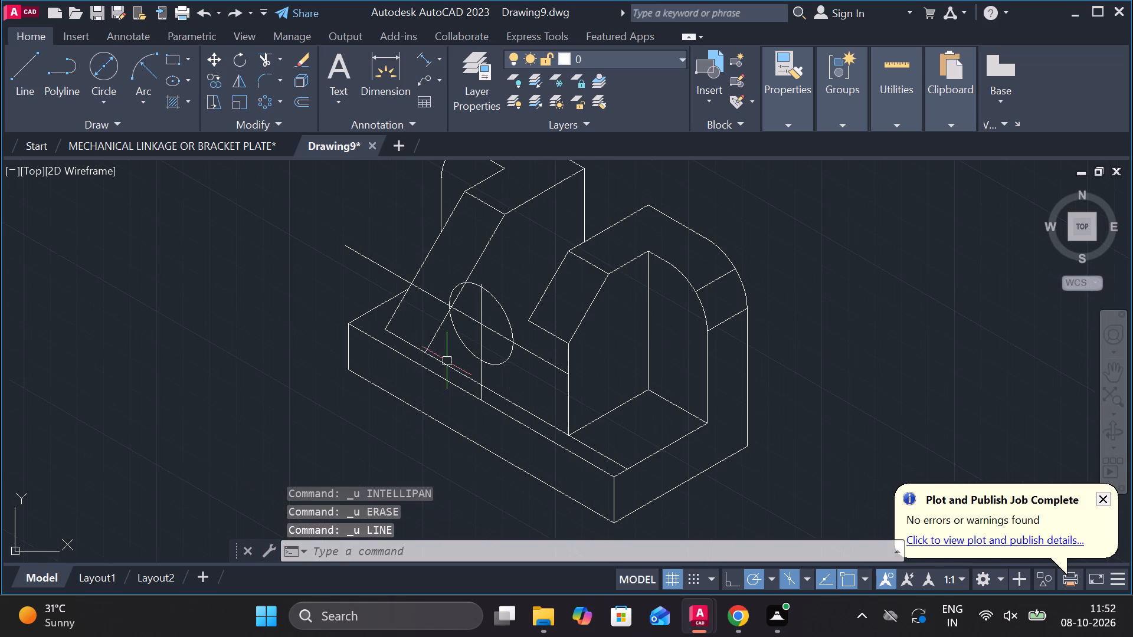
{"action": "key", "text": "ctrl+z"}
{"action": "key", "text": "ctrl+z"}
{"action": "key", "text": "ctrl+z"}
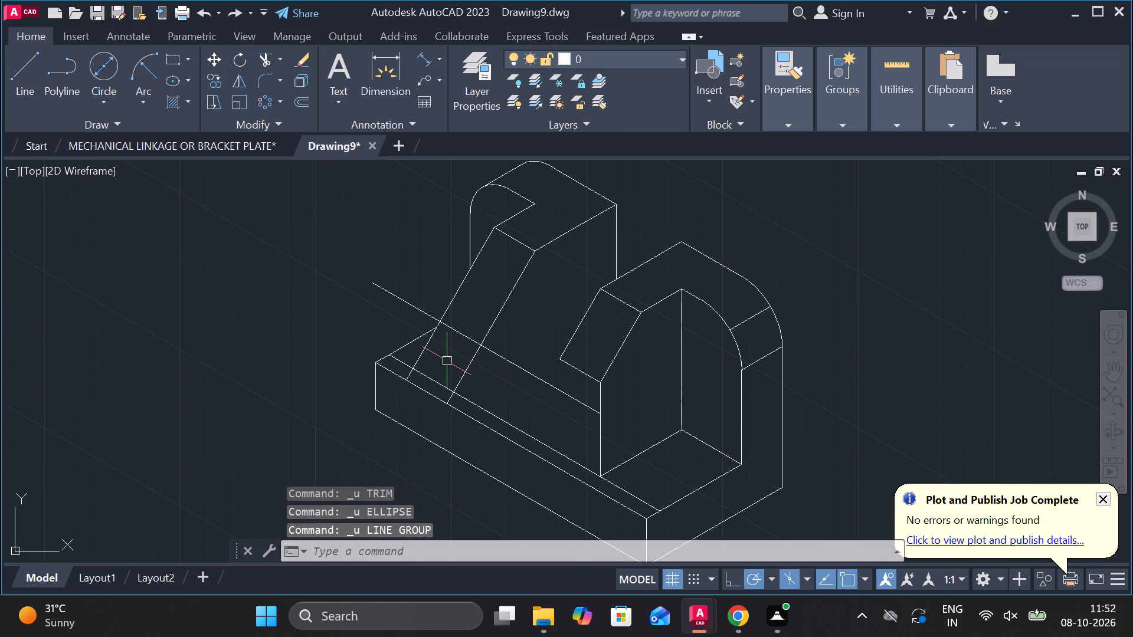
{"action": "key", "text": "ctrl+z"}
{"action": "key", "text": "ctrl+z"}
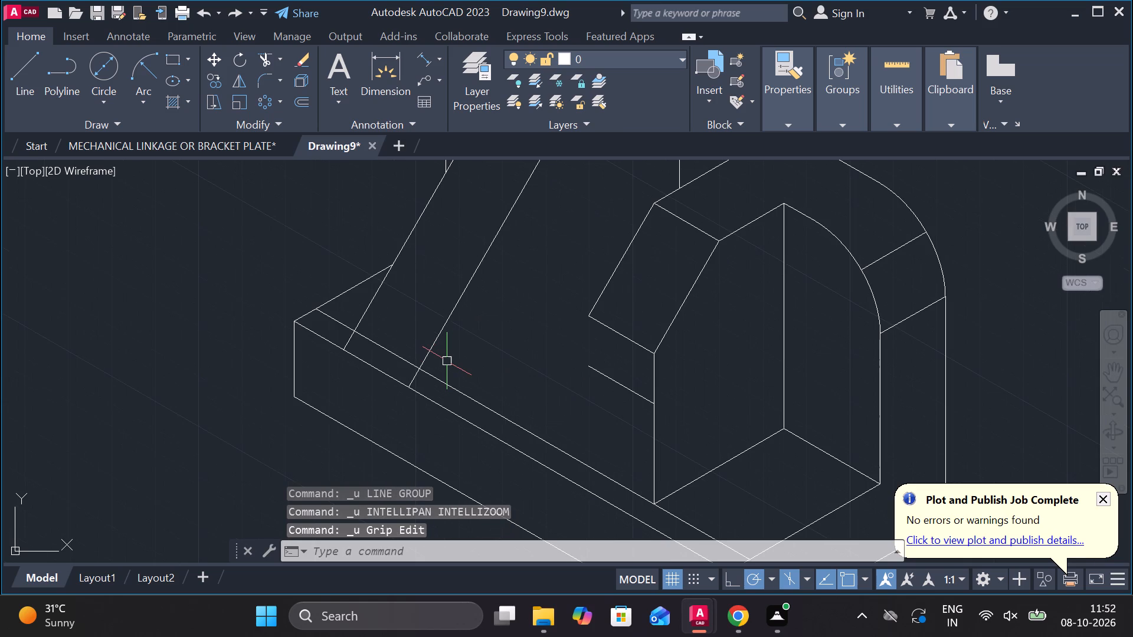
{"action": "key", "text": "ctrl+z"}
{"action": "key", "text": "ctrl+z"}
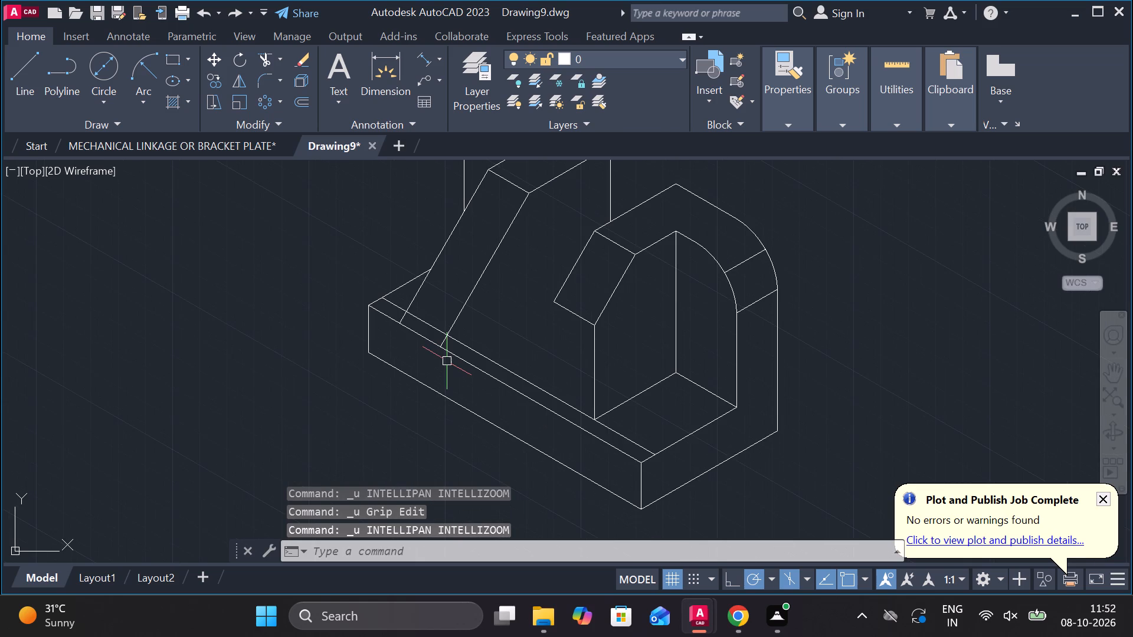
Draw a line about 51 long from the free end of the near rib's short lower edge, at 150°, across the far rib's sloping edges.
{"action": "scroll", "coordinate": [470, 323], "scroll_direction": "down", "scroll_amount": 1}
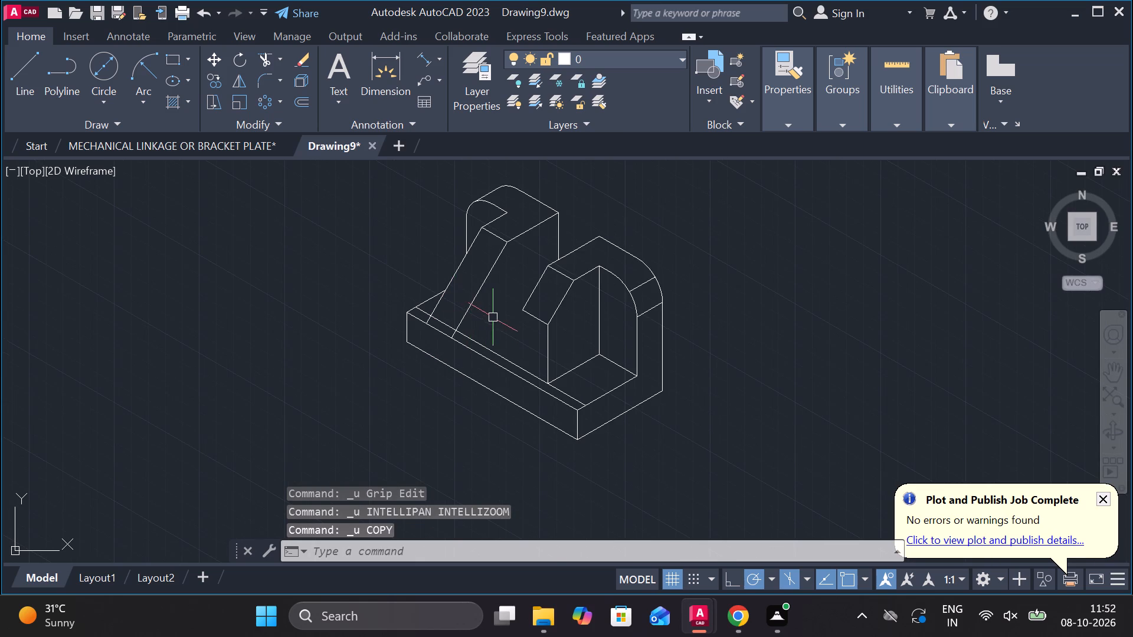
{"action": "left_click", "coordinate": [31, 65]}
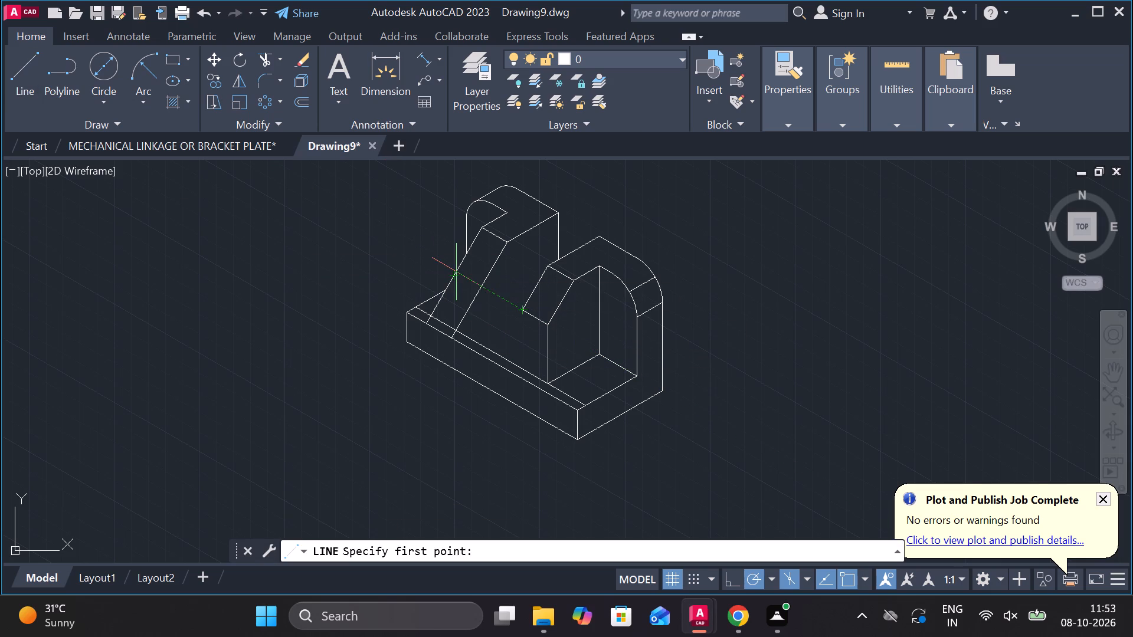
{"action": "scroll", "coordinate": [520, 307], "scroll_direction": "up", "scroll_amount": 2}
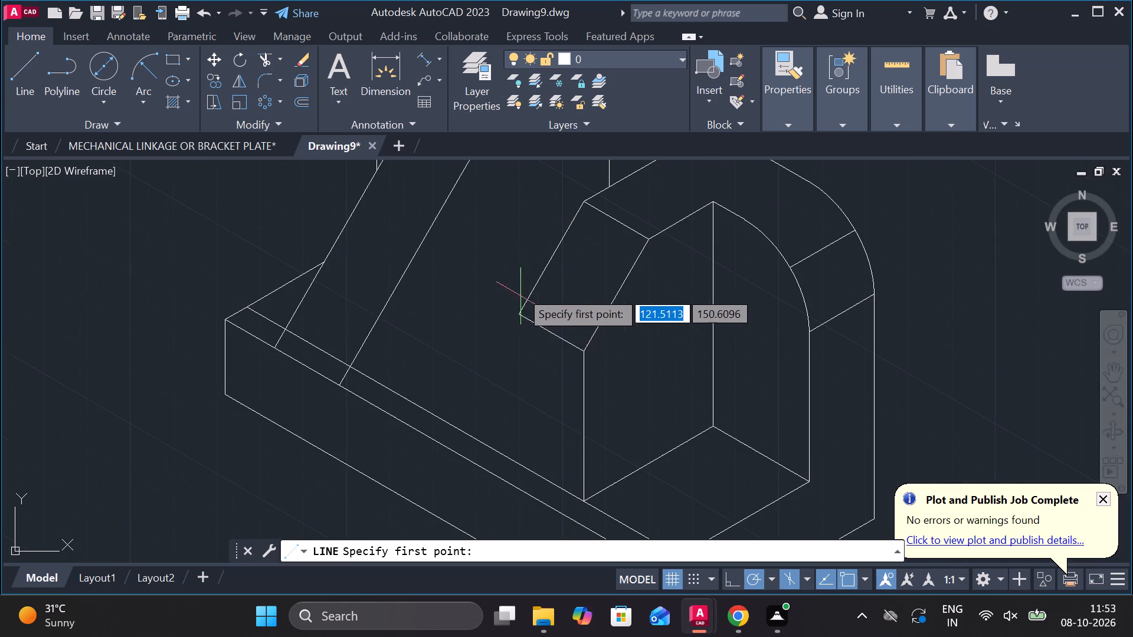
{"action": "left_click", "coordinate": [516, 314]}
{"action": "left_click", "coordinate": [294, 195]}
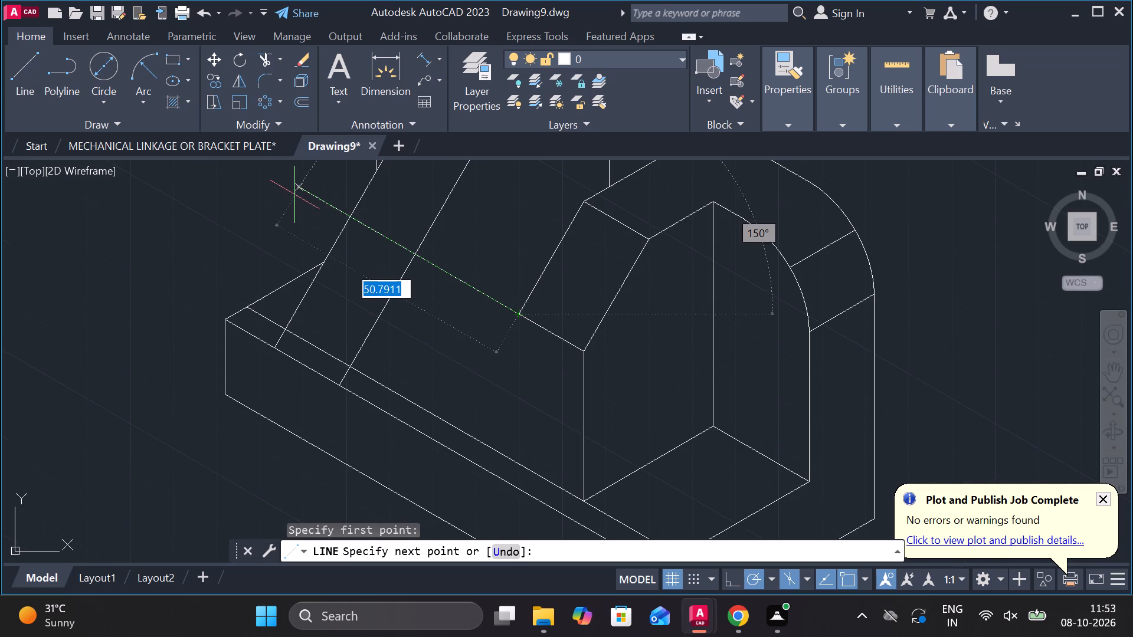
{"action": "key", "text": "Escape"}
Trim the new line's overhang and its span between the ribs, and remove the far rib's sloping edges below it.
{"action": "type", "text": "TR"}
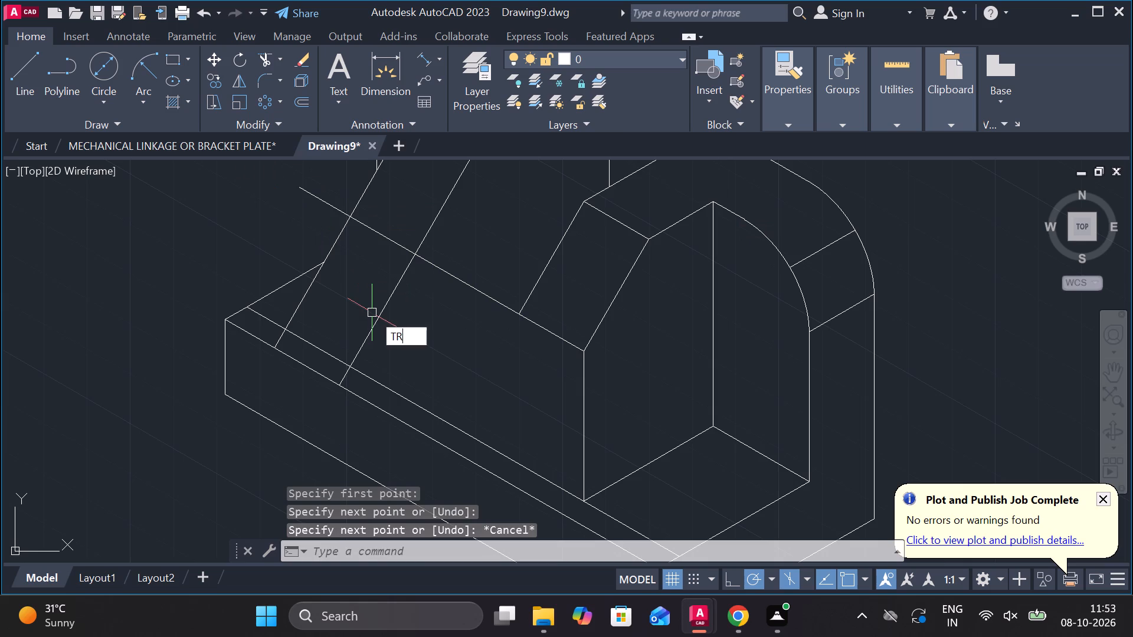
{"action": "key", "text": "Return"}
{"action": "left_click", "coordinate": [328, 200]}
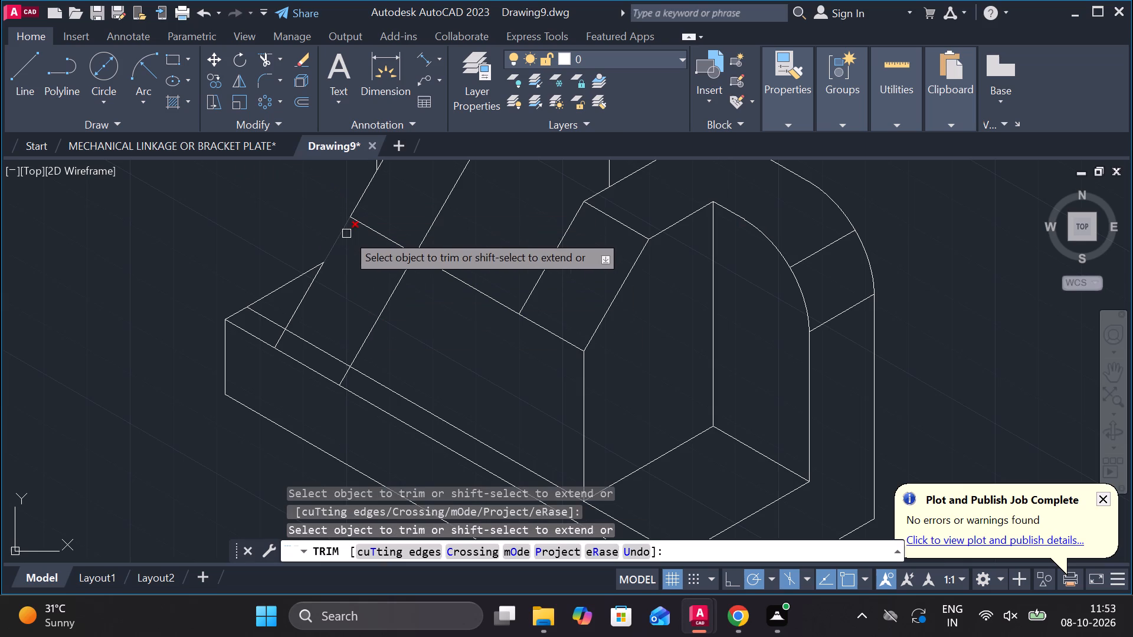
{"action": "left_click", "coordinate": [346, 234]}
{"action": "left_click", "coordinate": [394, 278]}
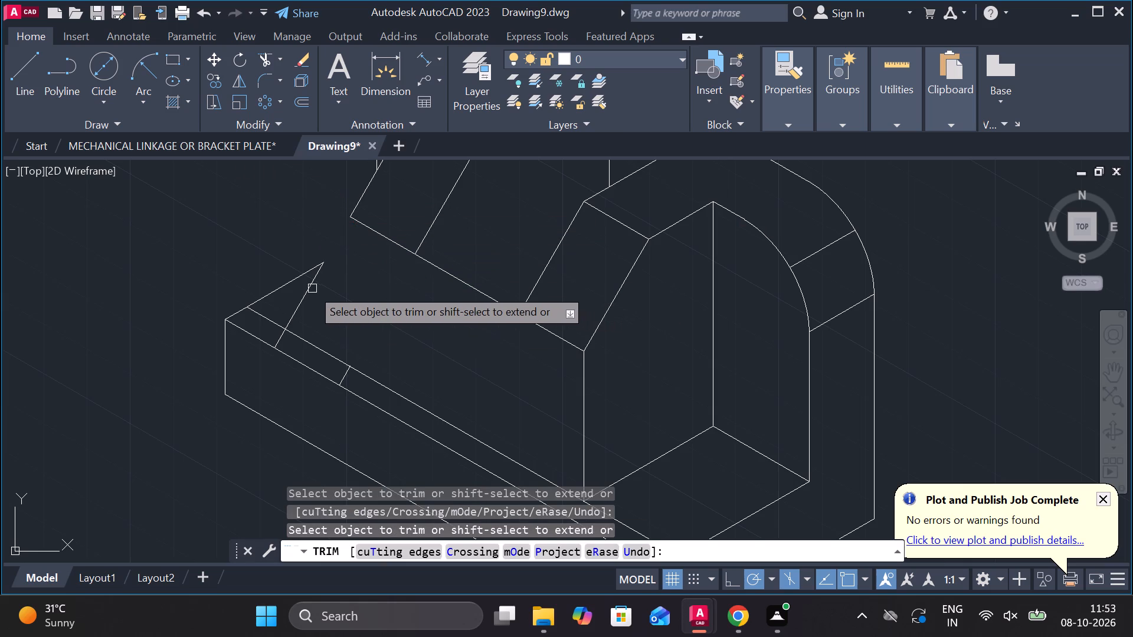
{"action": "left_click", "coordinate": [307, 288]}
{"action": "scroll", "coordinate": [293, 337], "scroll_direction": "up", "scroll_amount": 2}
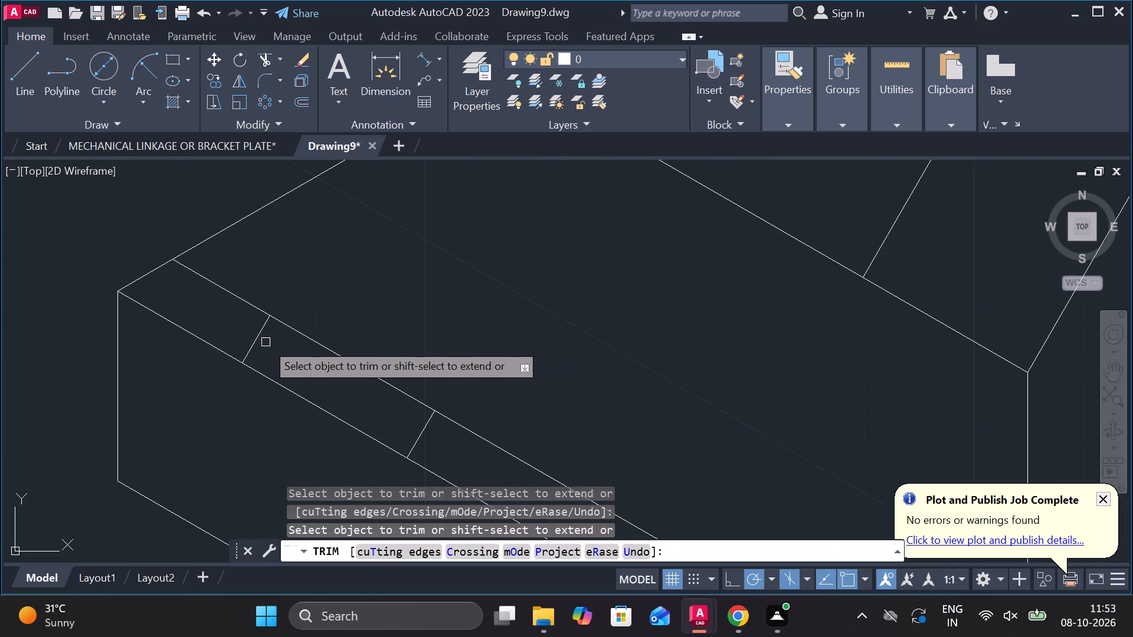
{"action": "left_click", "coordinate": [260, 340]}
{"action": "left_click", "coordinate": [417, 436]}
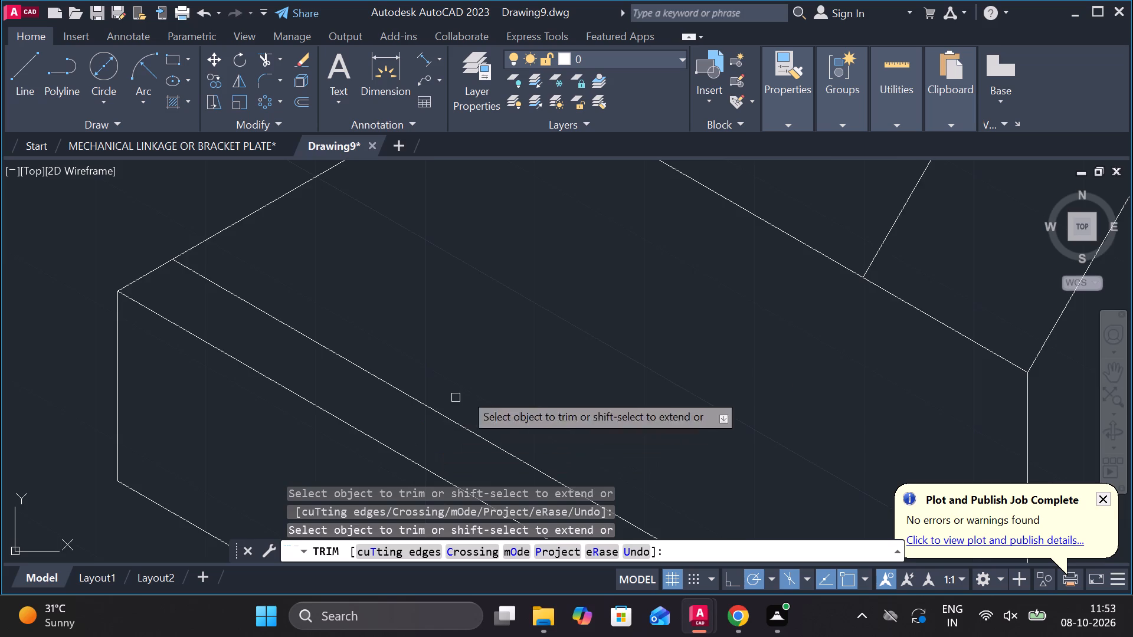
{"action": "scroll", "coordinate": [545, 339], "scroll_direction": "down", "scroll_amount": 2}
{"action": "left_click", "coordinate": [598, 277]}
{"action": "scroll", "coordinate": [580, 285], "scroll_direction": "down", "scroll_amount": 2}
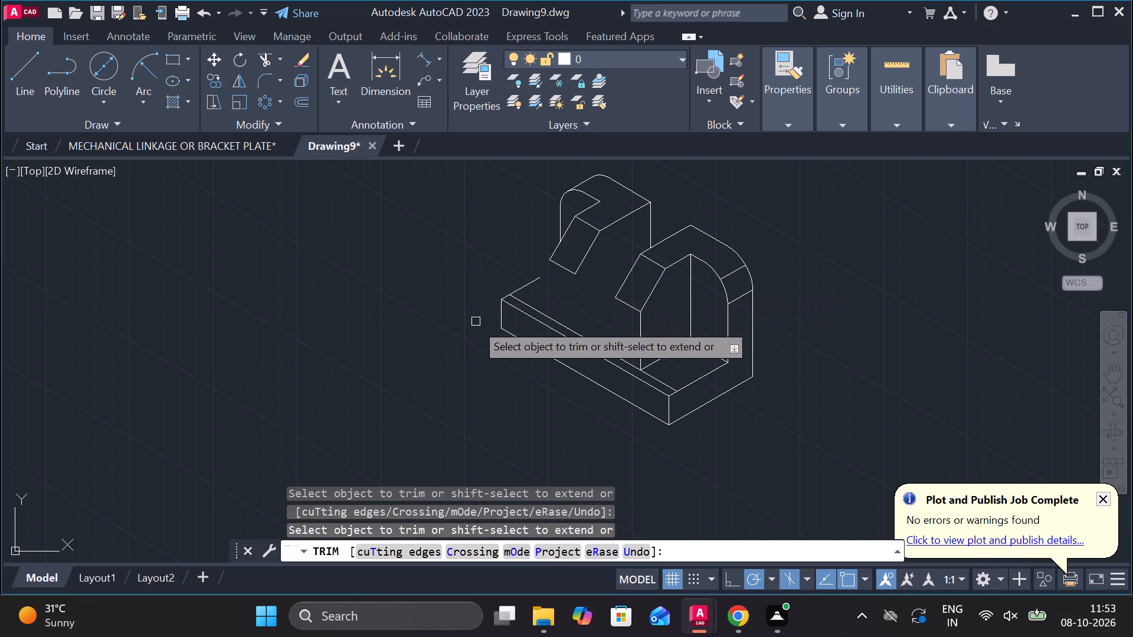
{"action": "middle_click_drag", "start_coordinate": [445, 330], "coordinate": [394, 340]}
{"action": "key", "text": "Escape"}
Draw vertical lines downward from the far rib's two lower corners past the base's front top edge, the outer one about 40 long.
{"action": "scroll", "coordinate": [427, 316], "scroll_direction": "up", "scroll_amount": 1}
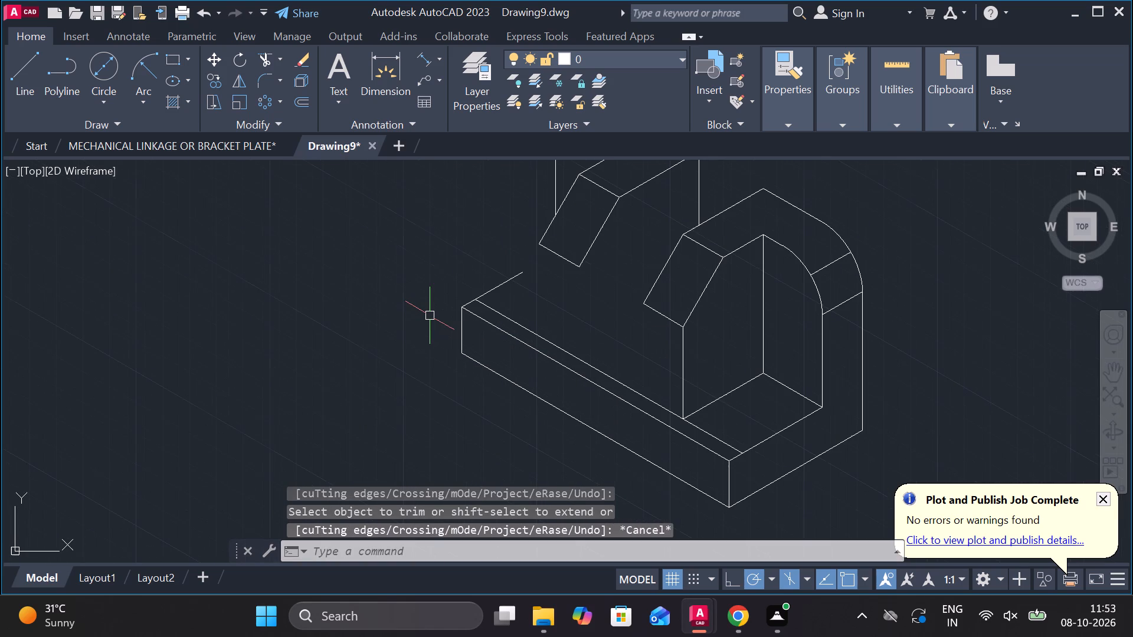
{"action": "key", "text": "l"}
{"action": "key", "text": "Return"}
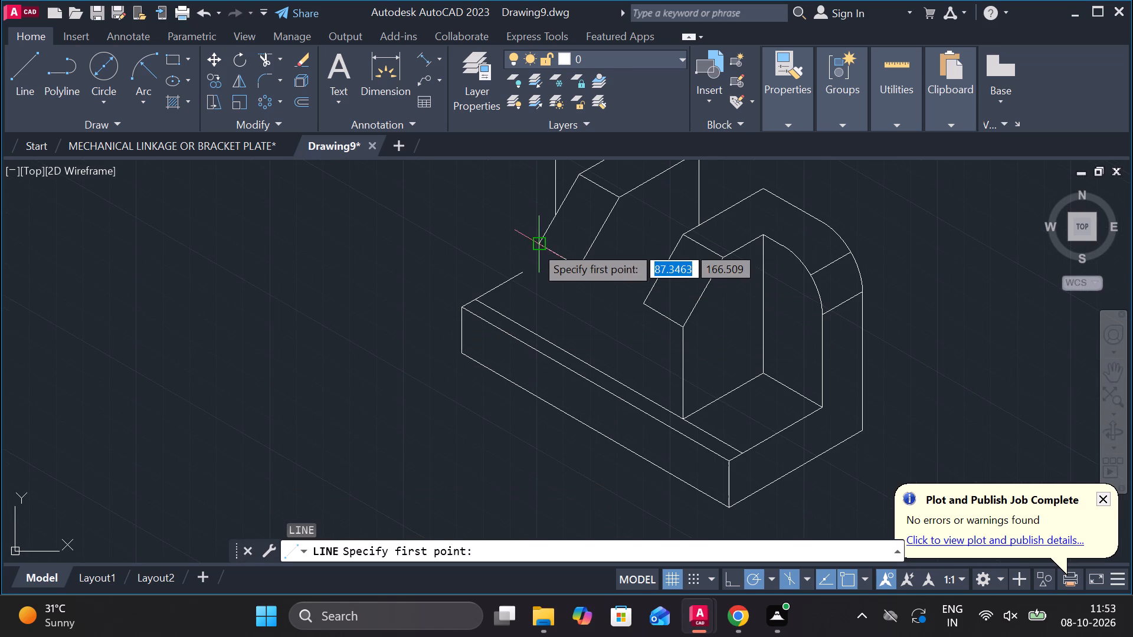
{"action": "left_click", "coordinate": [535, 245]}
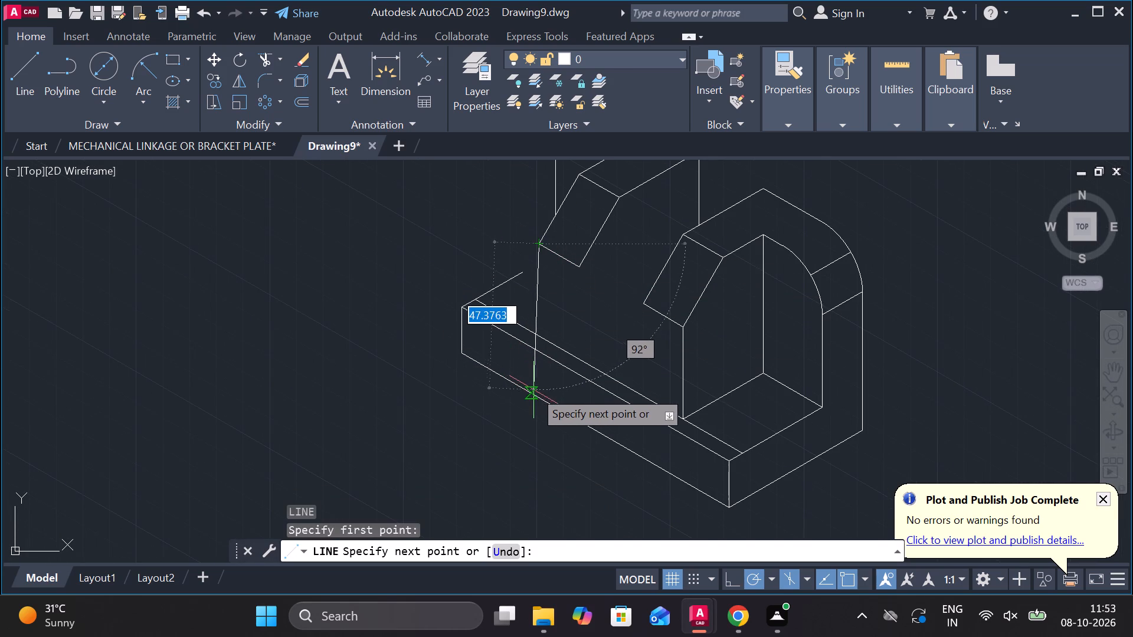
{"action": "scroll", "coordinate": [533, 358], "scroll_direction": "up", "scroll_amount": 2}
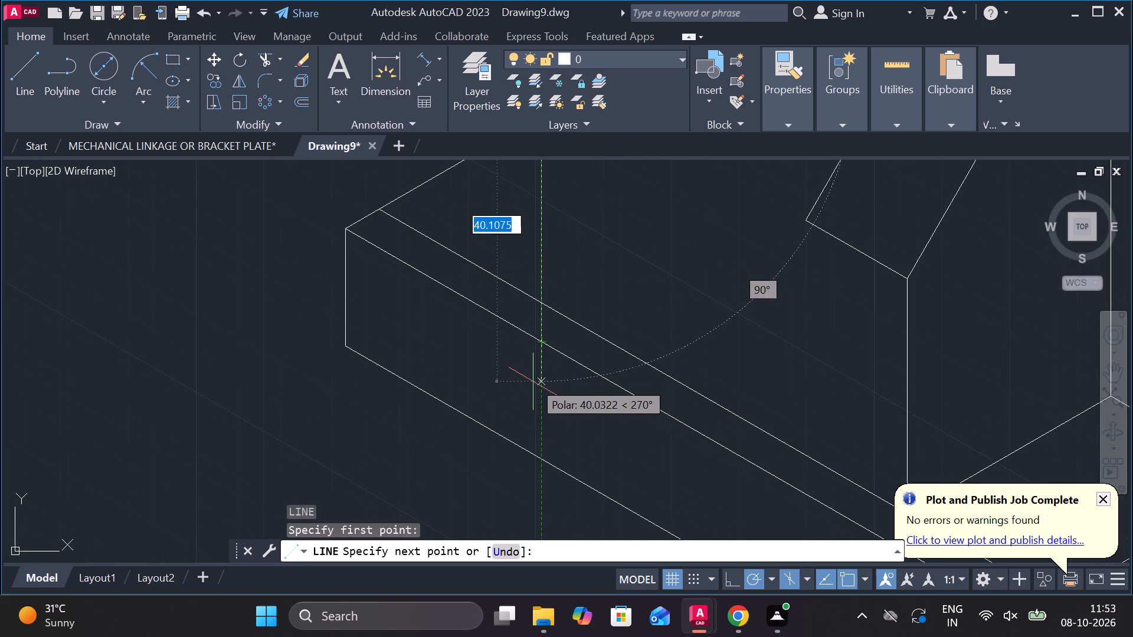
{"action": "left_click", "coordinate": [533, 382]}
{"action": "key", "text": "Escape"}
{"action": "key", "text": "space"}
{"action": "scroll", "coordinate": [623, 269], "scroll_direction": "down", "scroll_amount": 1}
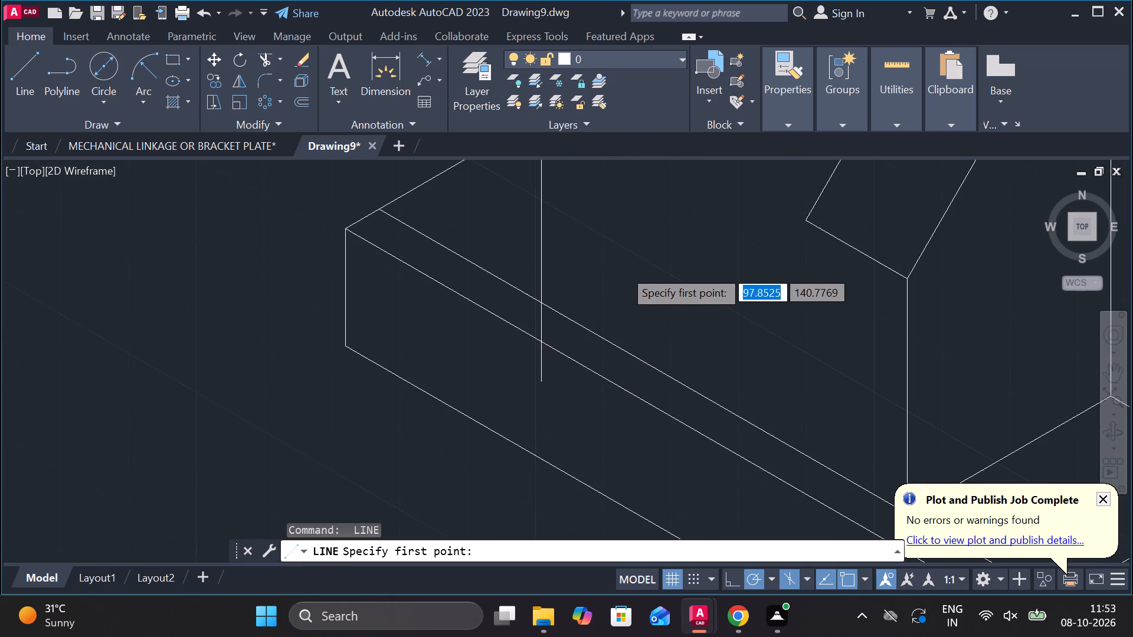
{"action": "left_click", "coordinate": [631, 186]}
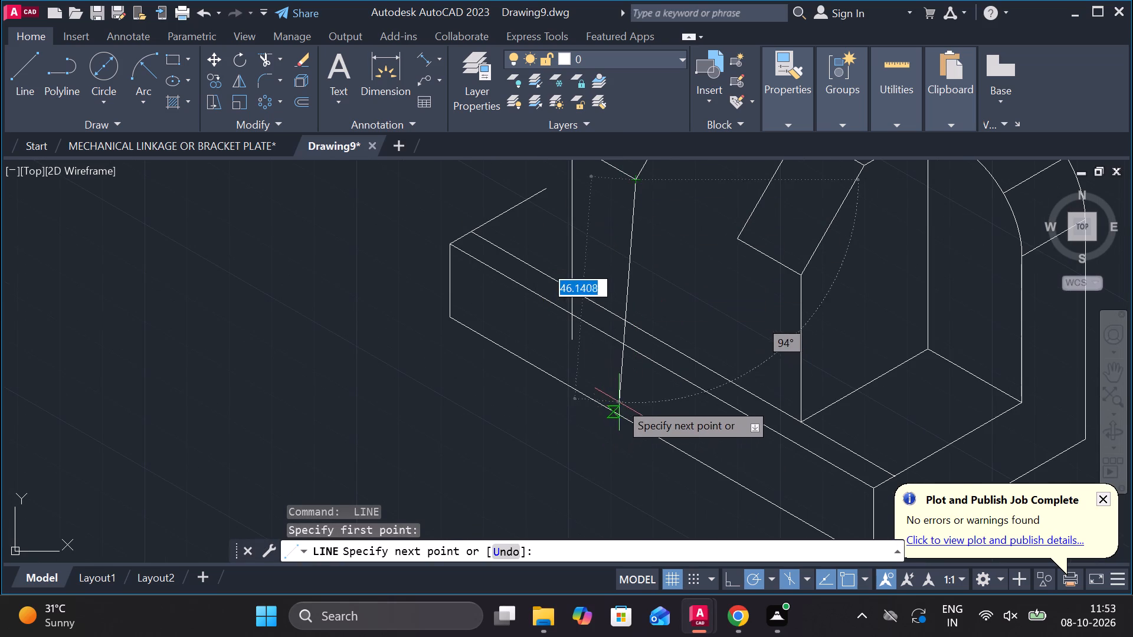
{"action": "left_click", "coordinate": [628, 388]}
{"action": "key", "text": "Escape"}
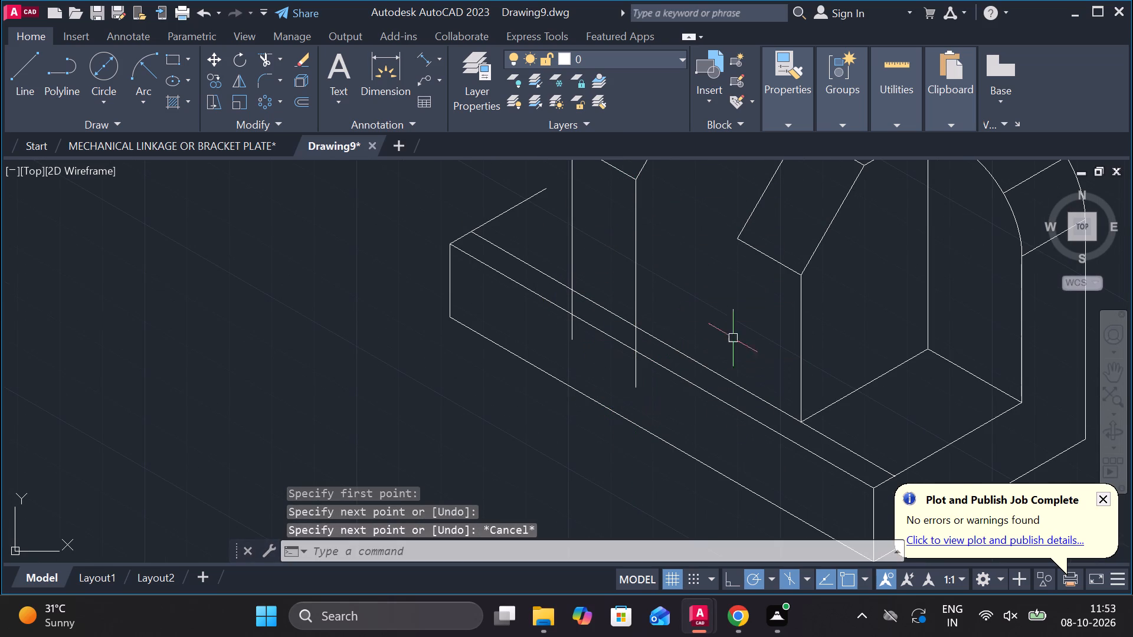
Draw a vertical line downward from the near rib's outer lower corner past the base's front top edge.
{"action": "key", "text": "space"}
{"action": "left_click", "coordinate": [744, 242]}
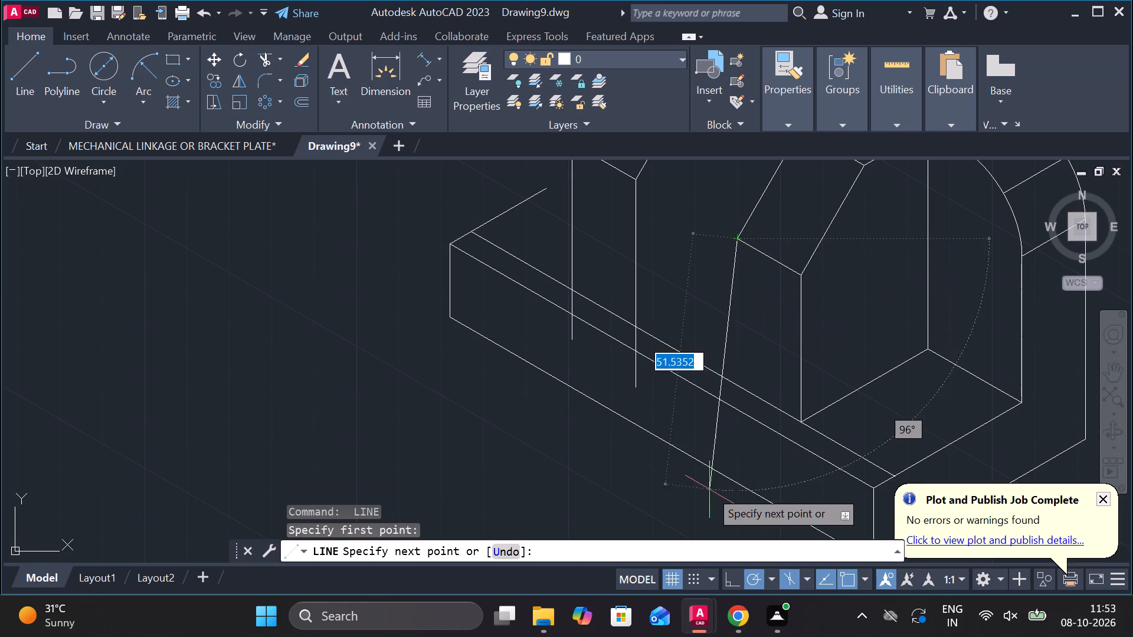
{"action": "left_click", "coordinate": [737, 462]}
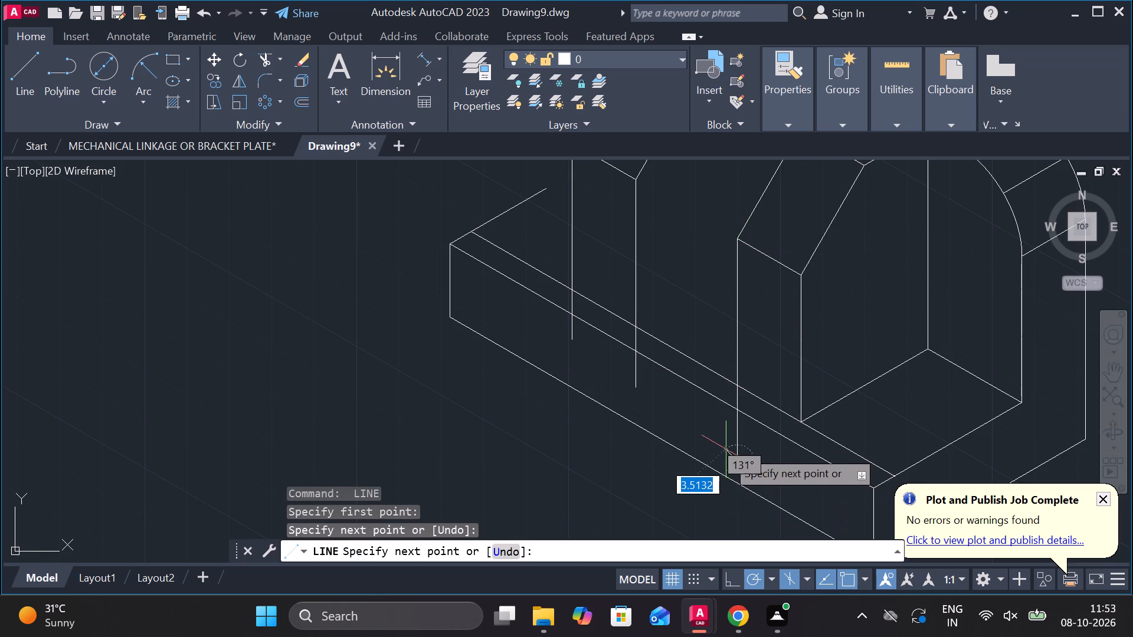
{"action": "key", "text": "Escape"}
Extend the base's short upper-left edge to the far rib's outer vertical line.
{"action": "scroll", "coordinate": [726, 449], "scroll_direction": "down", "scroll_amount": 2}
{"action": "scroll", "coordinate": [666, 450], "scroll_direction": "up", "scroll_amount": 1}
{"action": "middle_click_drag", "start_coordinate": [645, 442], "coordinate": [595, 513]}
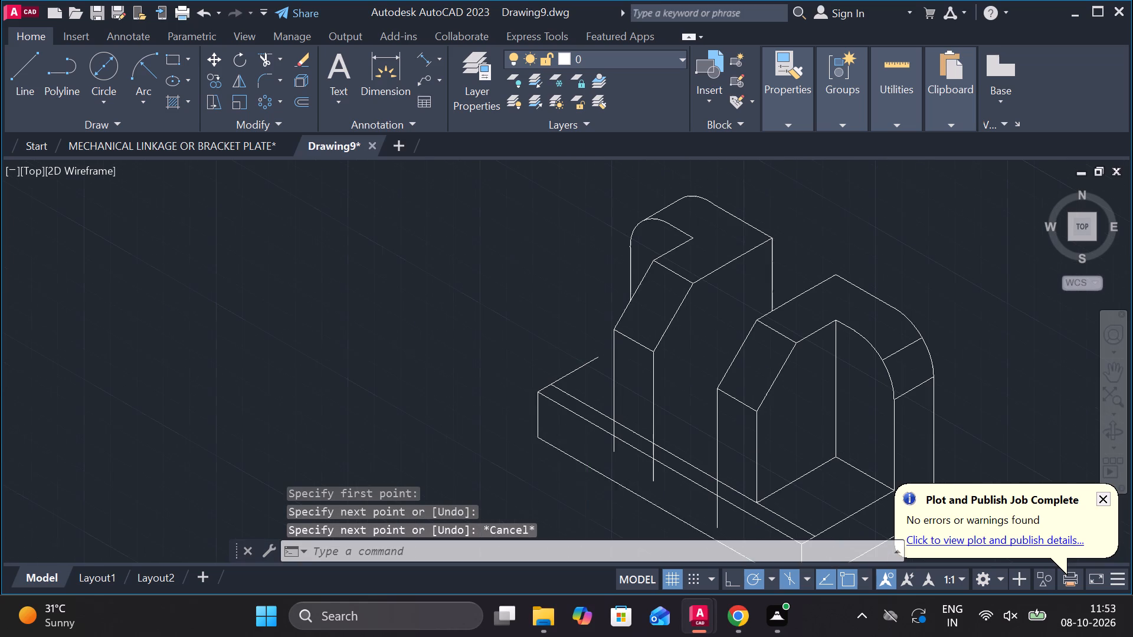
{"action": "type", "text": "EX"}
{"action": "key", "text": "space"}
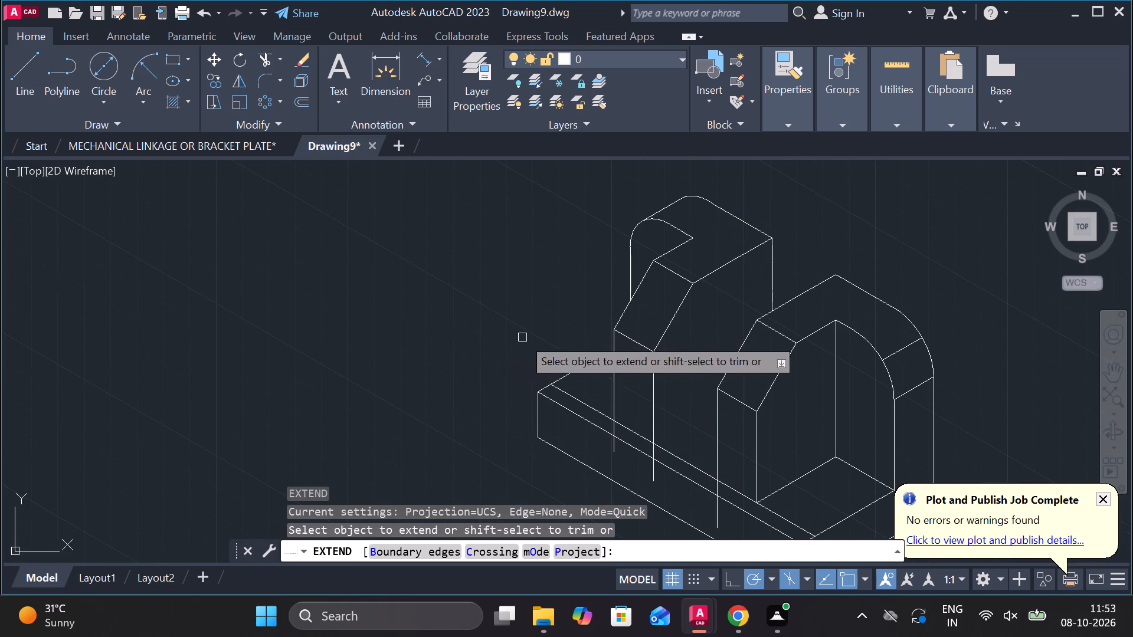
{"action": "left_click", "coordinate": [594, 357]}
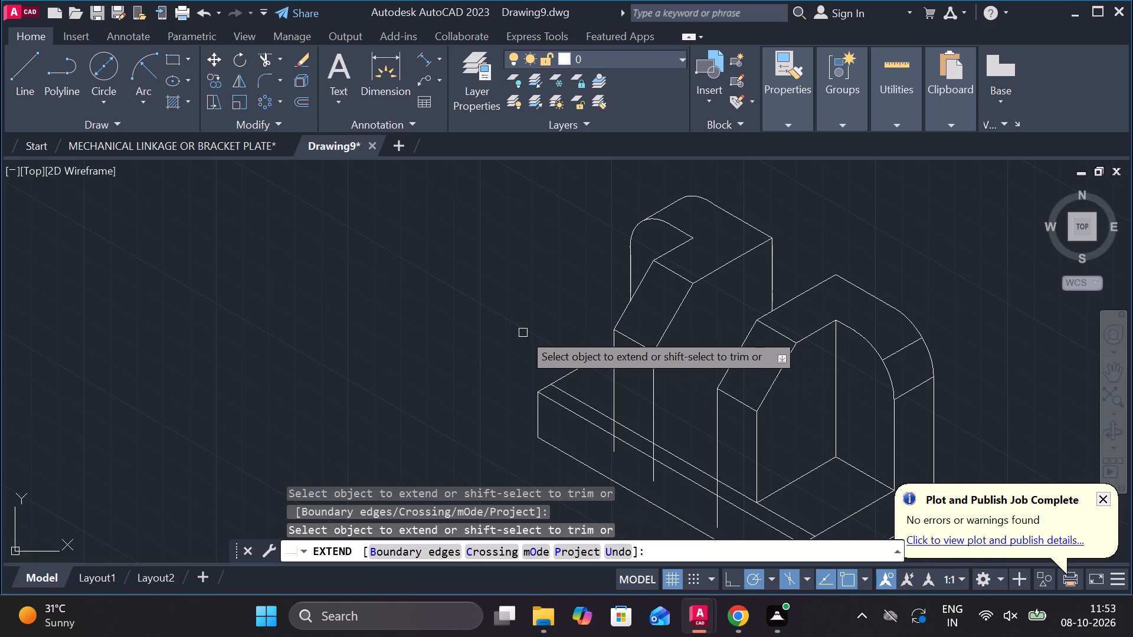
{"action": "scroll", "coordinate": [523, 333], "scroll_direction": "down", "scroll_amount": 1}
{"action": "middle_click_drag", "start_coordinate": [511, 333], "coordinate": [442, 323]}
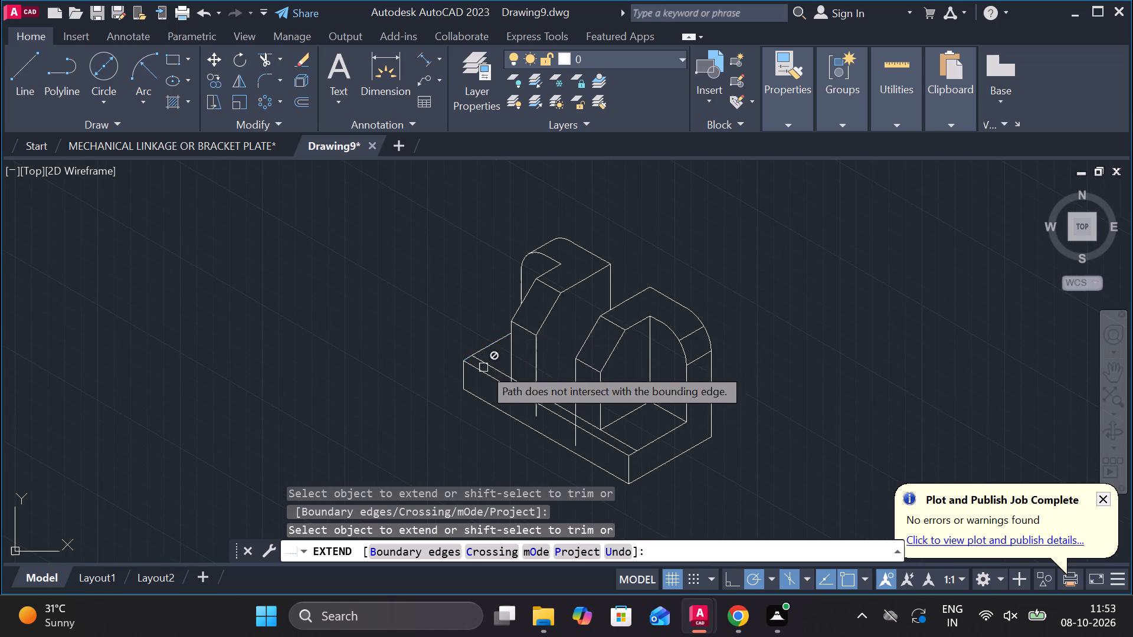
{"action": "scroll", "coordinate": [483, 367], "scroll_direction": "up", "scroll_amount": 2}
{"action": "key", "text": "Escape"}
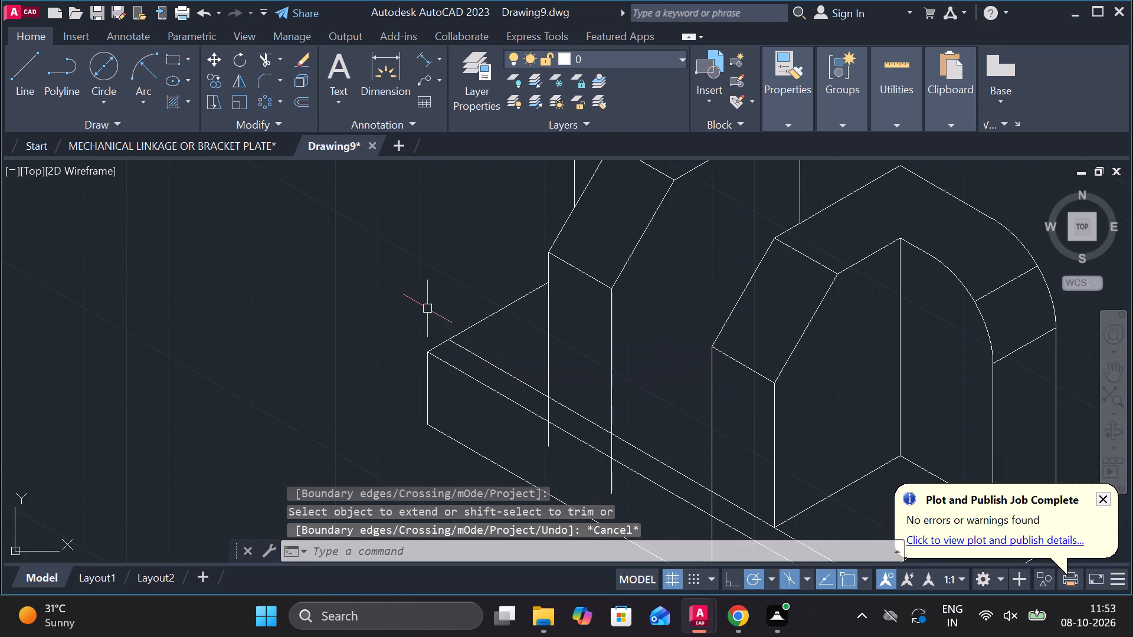
Trim the far rib's vertical lines below the inner base line, and remove that line's overhang beyond the rib's outer edge.
{"action": "type", "text": "TR"}
{"action": "key", "text": "space"}
{"action": "left_click", "coordinate": [495, 364]}
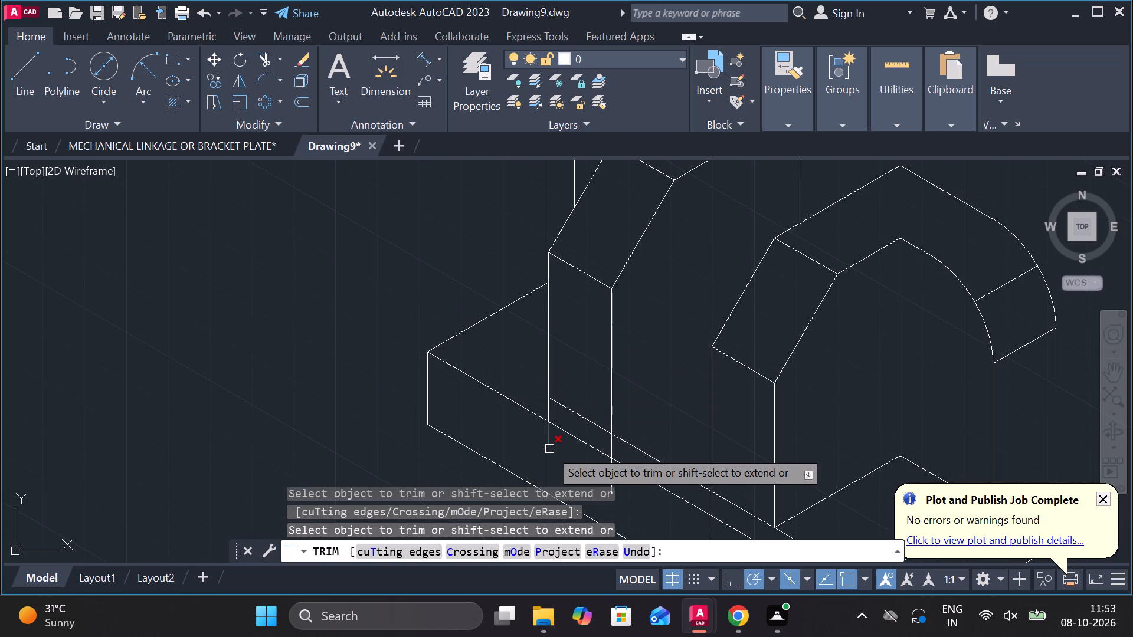
{"action": "left_click", "coordinate": [551, 434]}
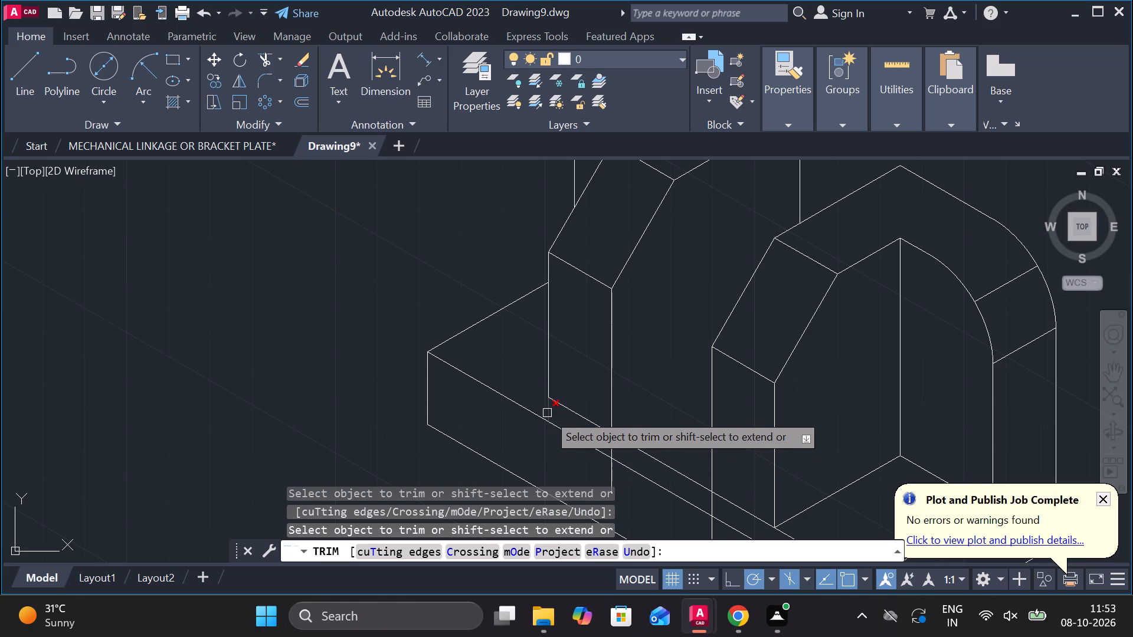
{"action": "left_click", "coordinate": [547, 413]}
{"action": "left_click", "coordinate": [613, 443]}
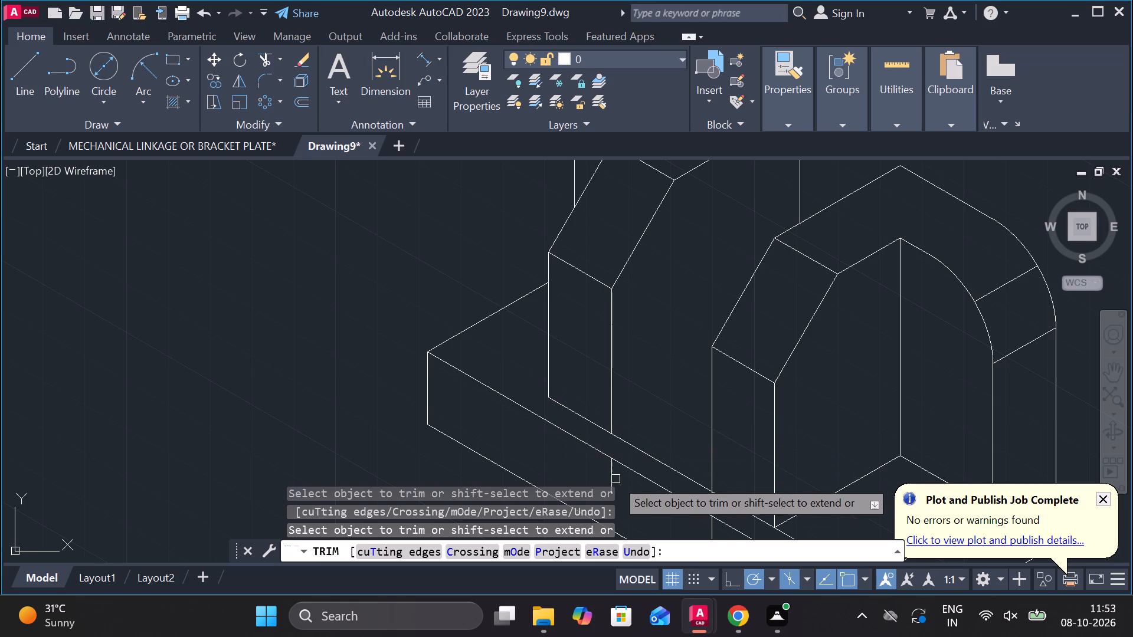
{"action": "middle_click_drag", "start_coordinate": [507, 357], "coordinate": [461, 255]}
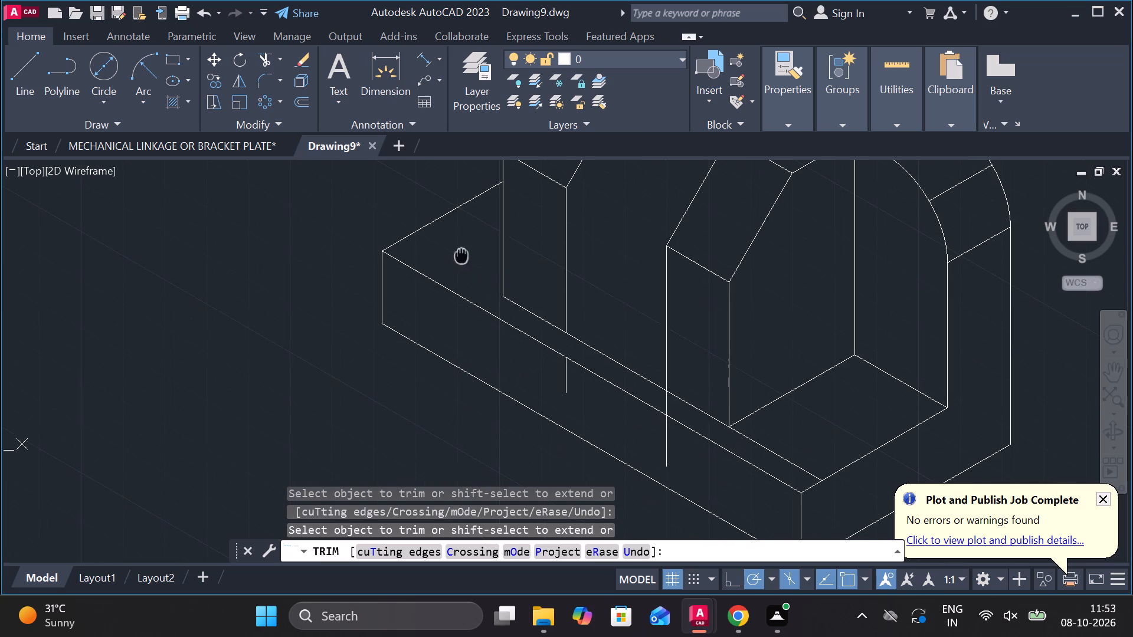
{"action": "left_click", "coordinate": [566, 378]}
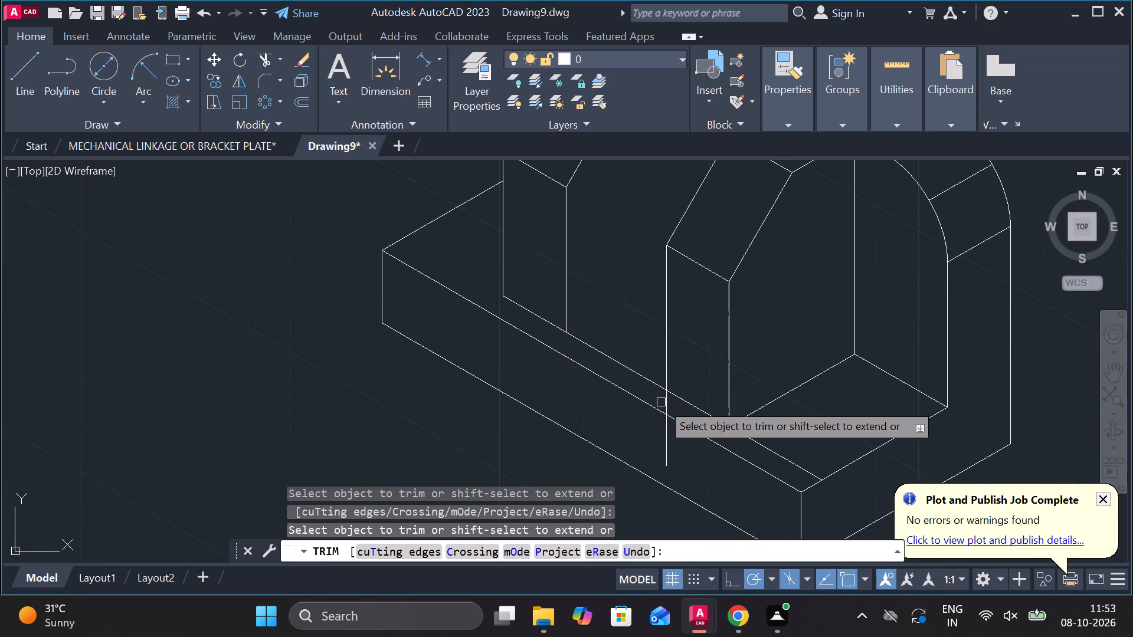
Trim the near rib's outer vertical line below the inner base line, and remove that line's overhang beyond the rib's inner corner.
{"action": "left_click", "coordinate": [663, 399]}
{"action": "left_click", "coordinate": [662, 435]}
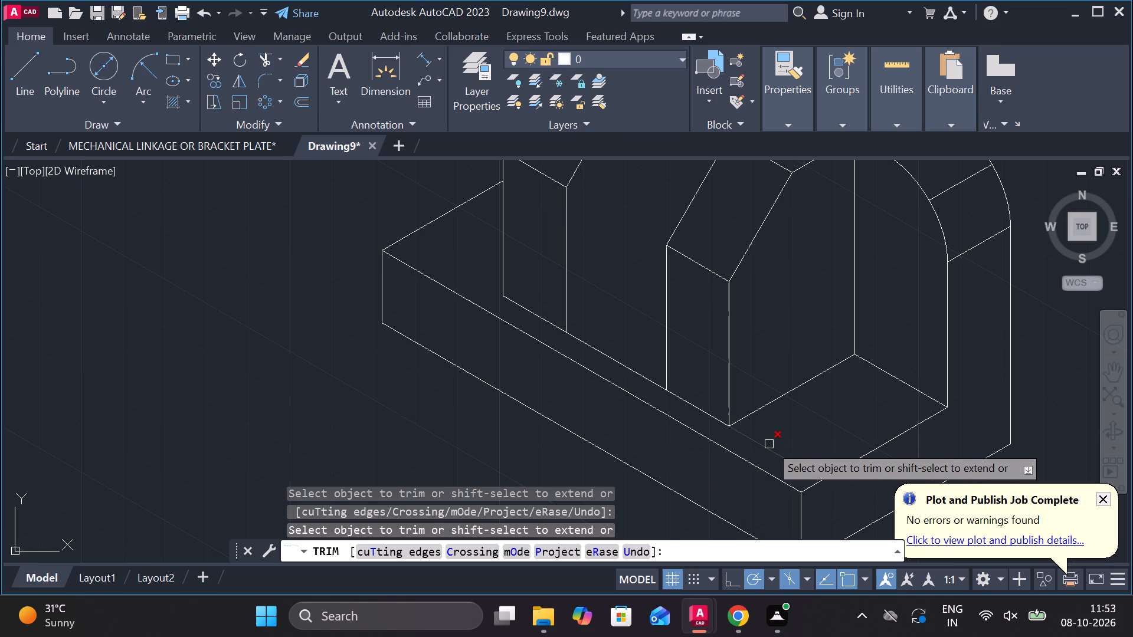
{"action": "left_click", "coordinate": [771, 441]}
{"action": "left_click", "coordinate": [778, 432]}
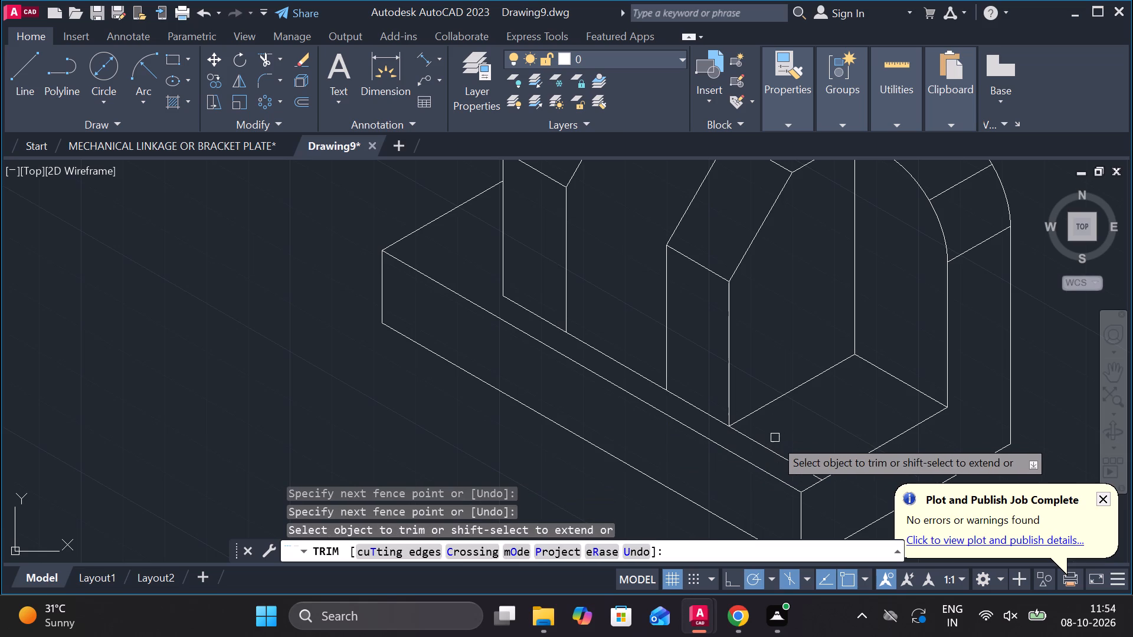
{"action": "left_click", "coordinate": [772, 449]}
Examine the trimmed part, from the rounded upright down to the ribs and the base's front edges.
{"action": "scroll", "coordinate": [621, 406], "scroll_direction": "down", "scroll_amount": 2}
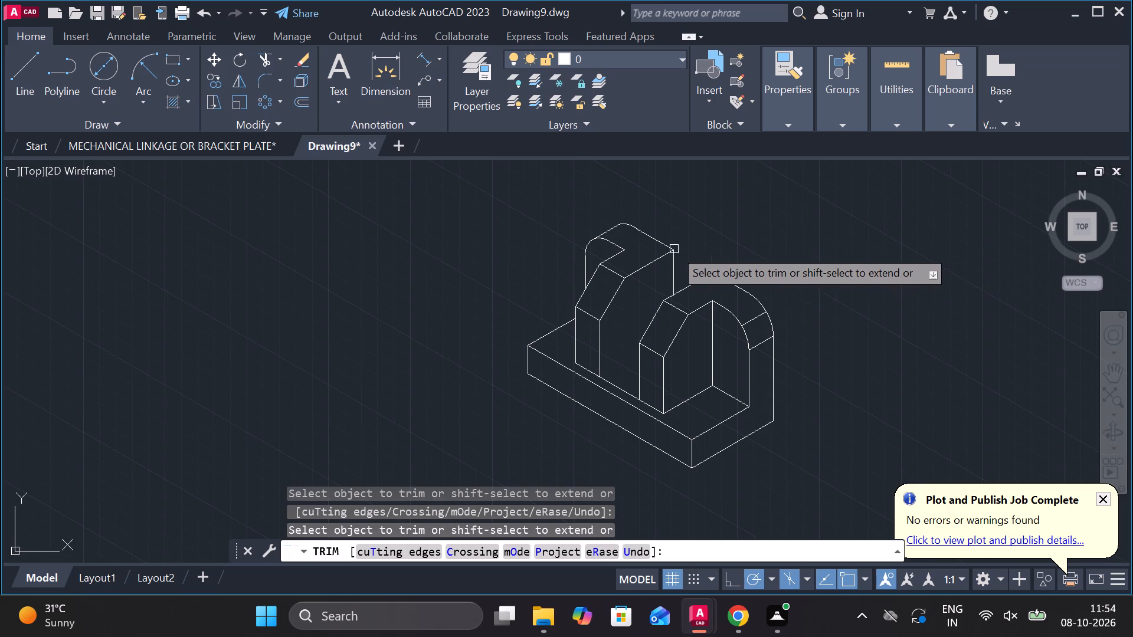
{"action": "scroll", "coordinate": [674, 249], "scroll_direction": "up", "scroll_amount": 2}
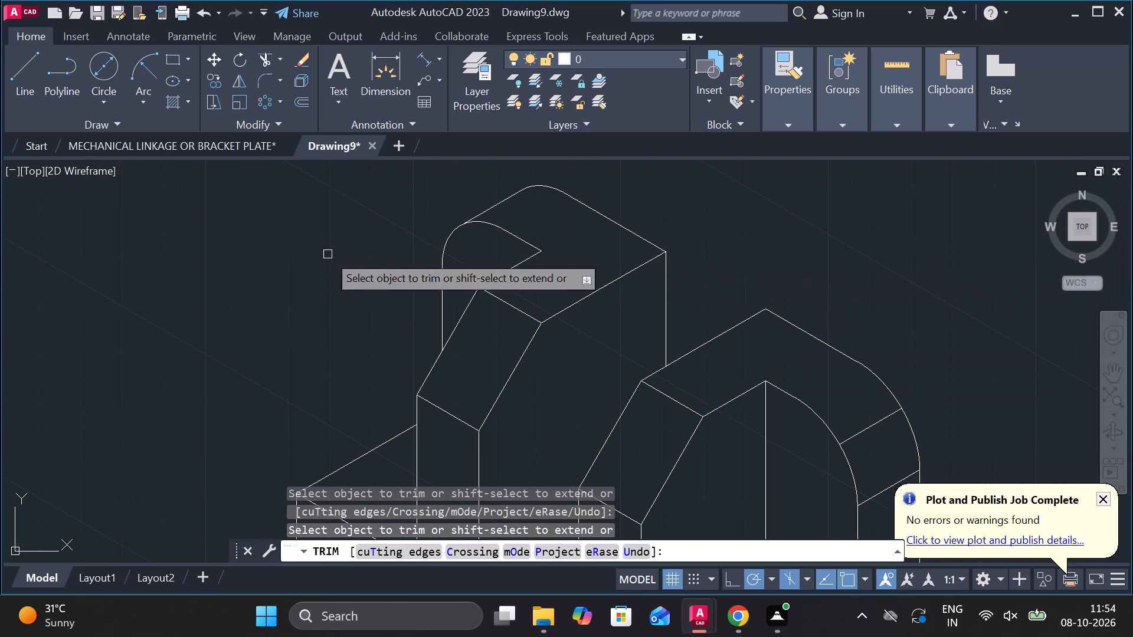
{"action": "scroll", "coordinate": [400, 254], "scroll_direction": "up", "scroll_amount": 3}
{"action": "middle_click_drag", "start_coordinate": [619, 212], "coordinate": [548, 384]}
{"action": "scroll", "coordinate": [547, 379], "scroll_direction": "down", "scroll_amount": 3}
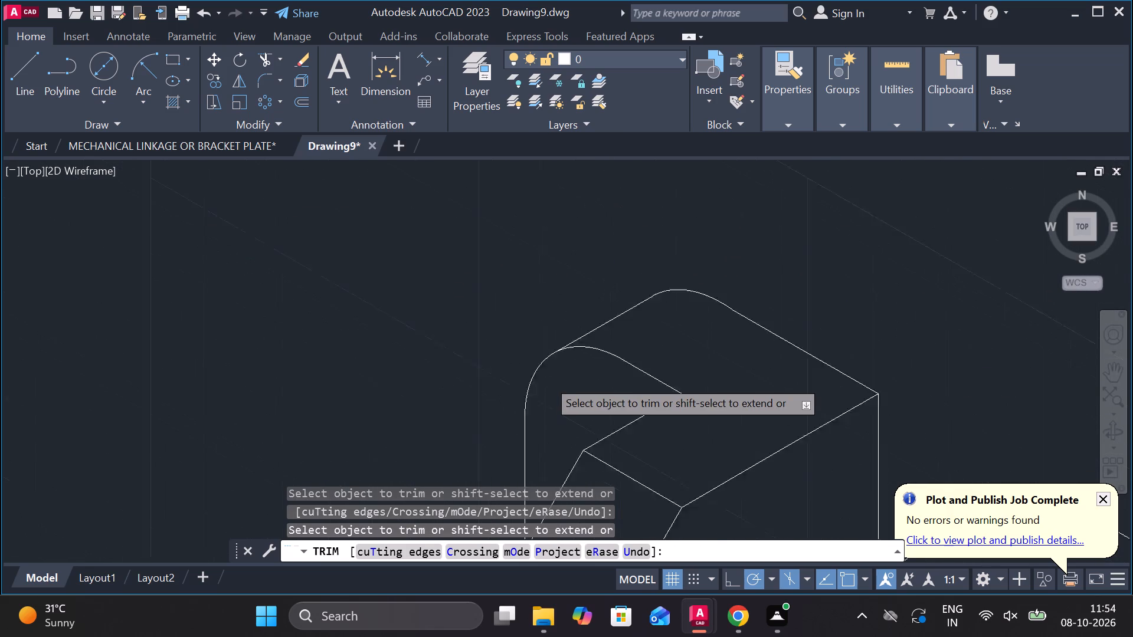
{"action": "scroll", "coordinate": [565, 374], "scroll_direction": "down", "scroll_amount": 2}
{"action": "middle_click_drag", "start_coordinate": [755, 367], "coordinate": [668, 268]}
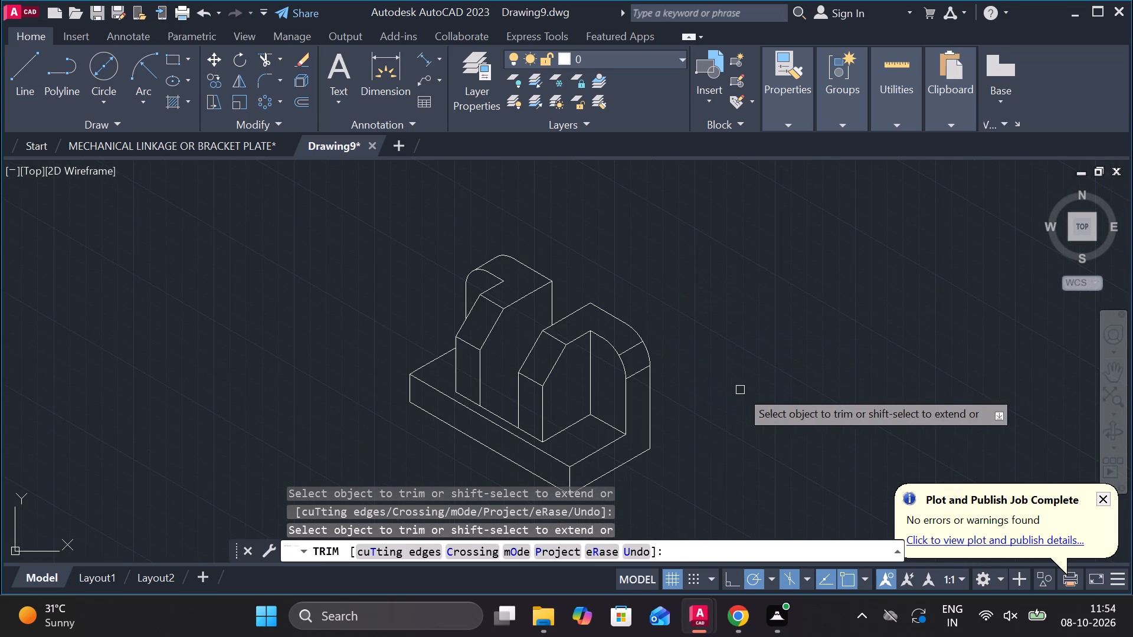
{"action": "middle_click_drag", "start_coordinate": [746, 391], "coordinate": [802, 308]}
{"action": "scroll", "coordinate": [501, 361], "scroll_direction": "up", "scroll_amount": 2}
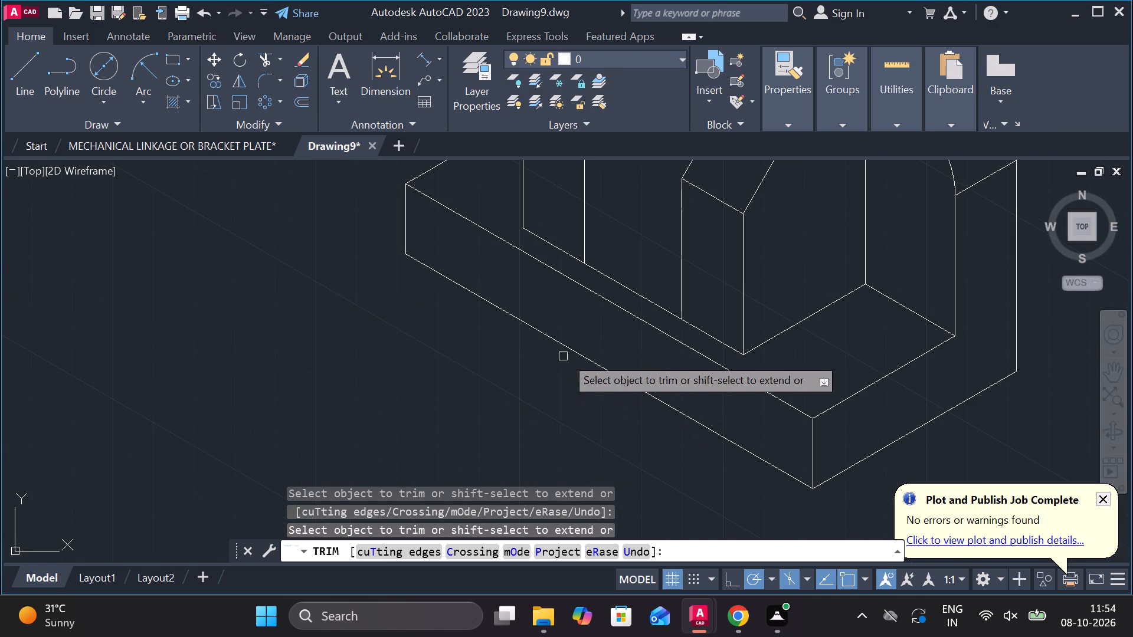
{"action": "middle_click_drag", "start_coordinate": [667, 345], "coordinate": [662, 345]}
{"action": "scroll", "coordinate": [651, 343], "scroll_direction": "up", "scroll_amount": 1}
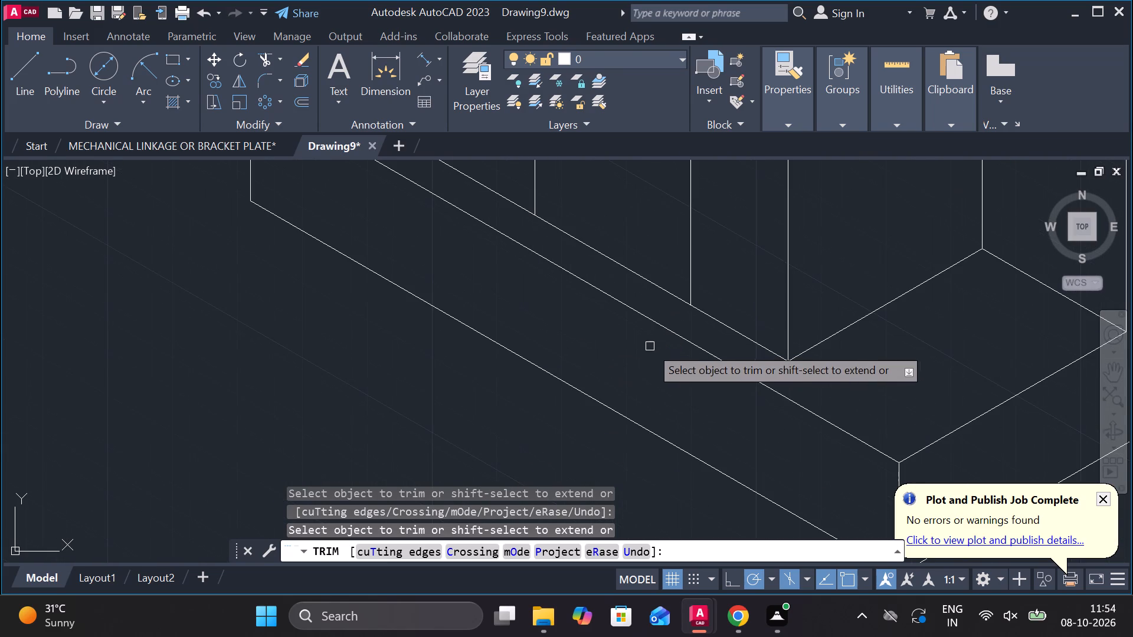
{"action": "middle_click_drag", "start_coordinate": [618, 358], "coordinate": [624, 491]}
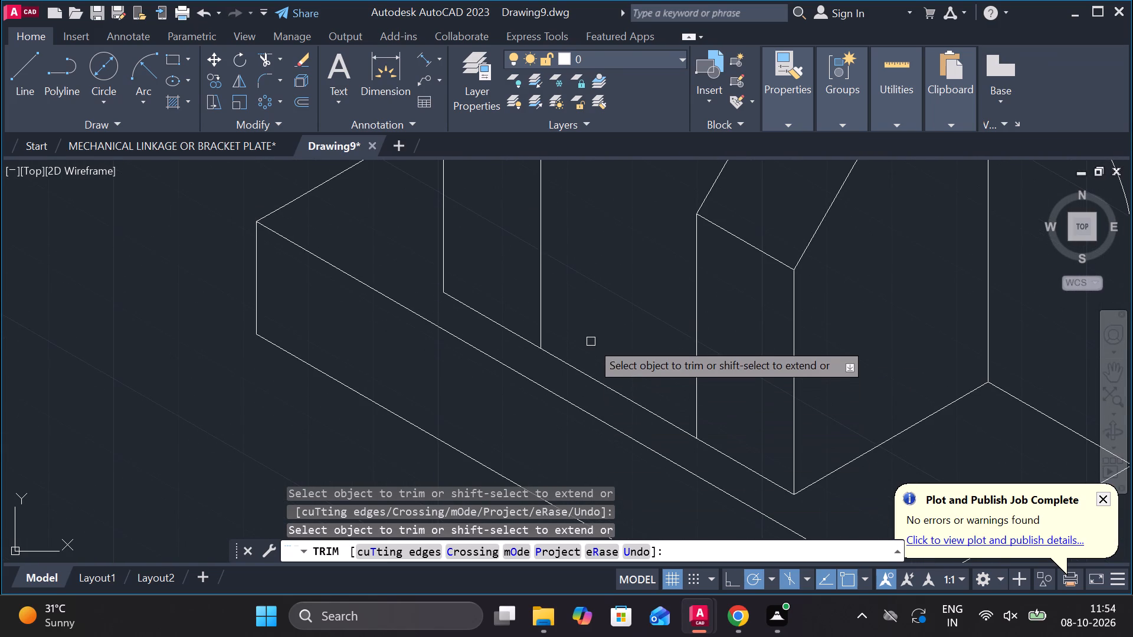
{"action": "middle_click_drag", "start_coordinate": [591, 338], "coordinate": [575, 415]}
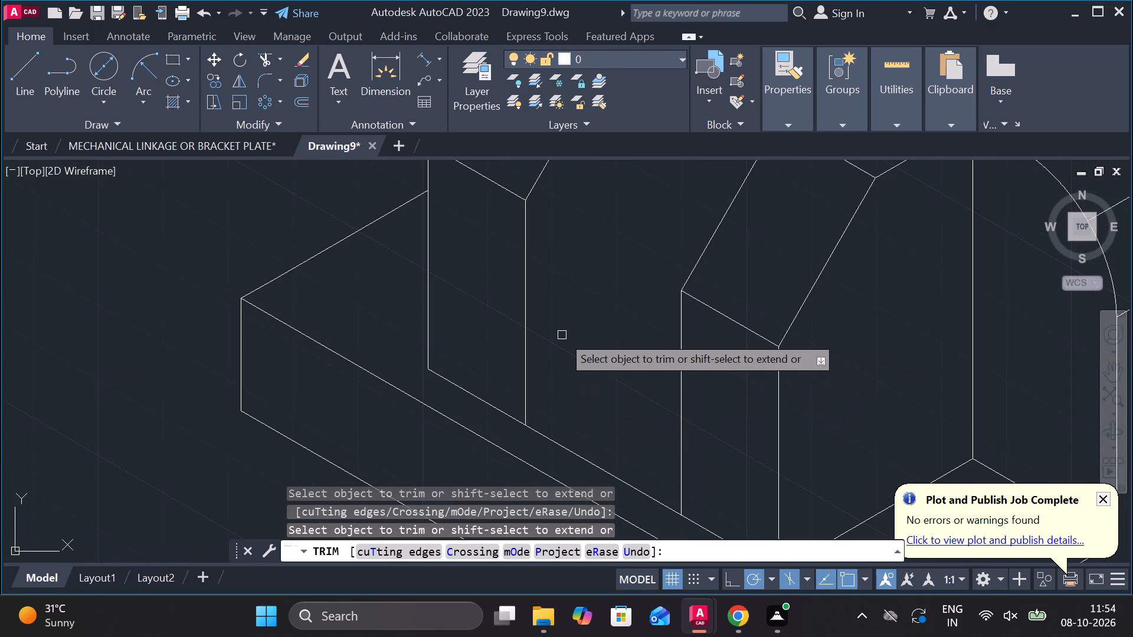
{"action": "key", "text": "Escape"}
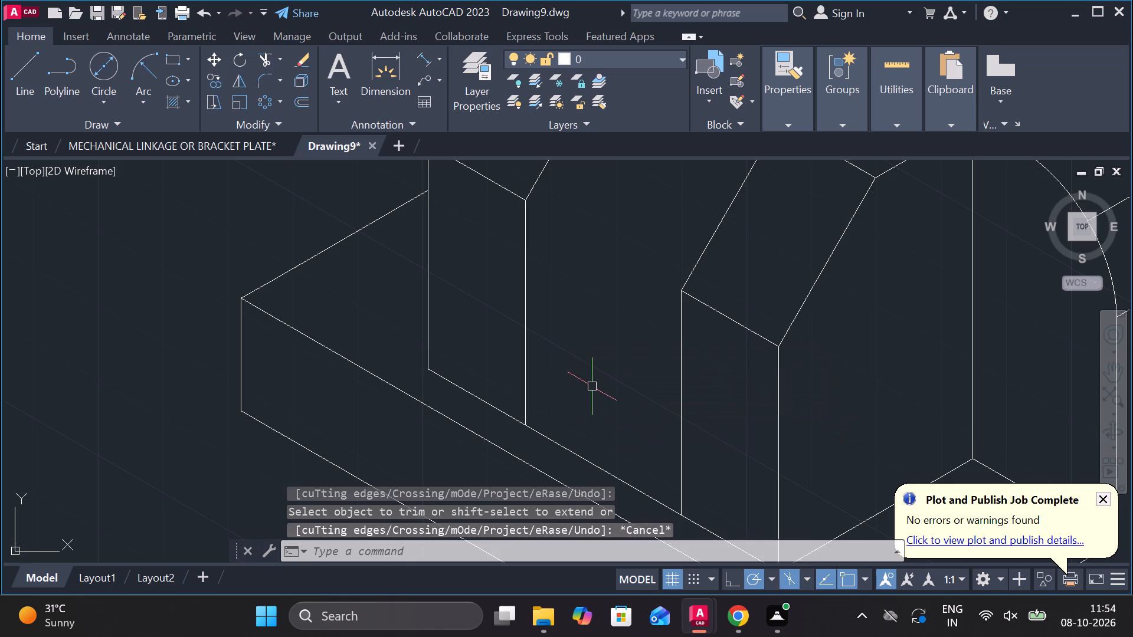
Copy the near rib's short lower sloping-face edge 10 straight down onto the rib's vertical face.
{"action": "left_click", "coordinate": [738, 318]}
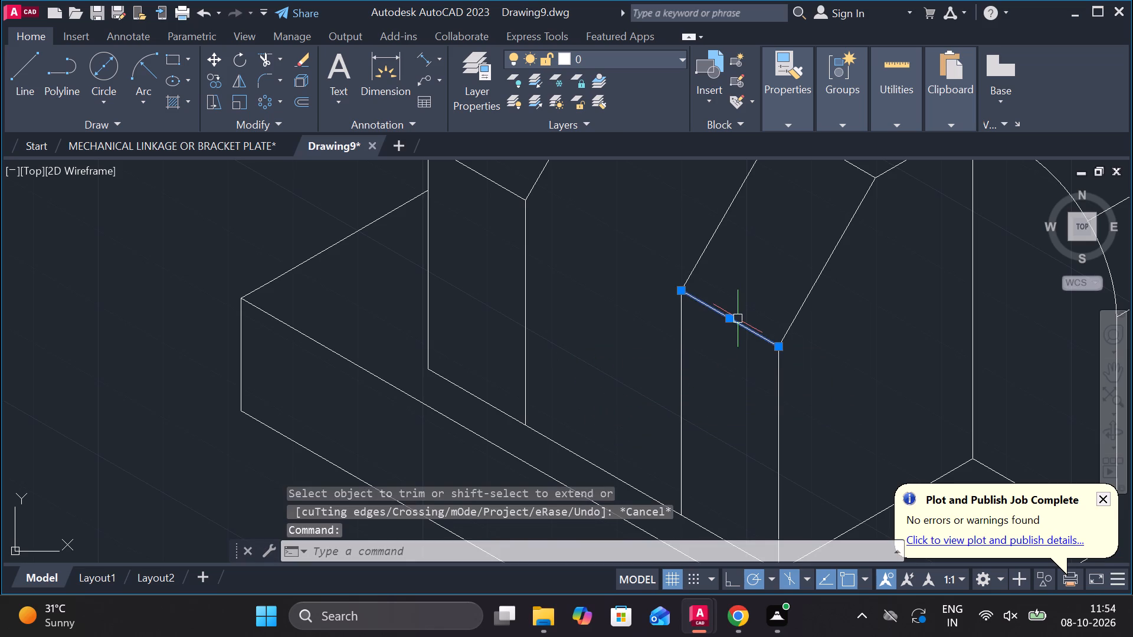
{"action": "type", "text": "CO"}
{"action": "key", "text": "Return"}
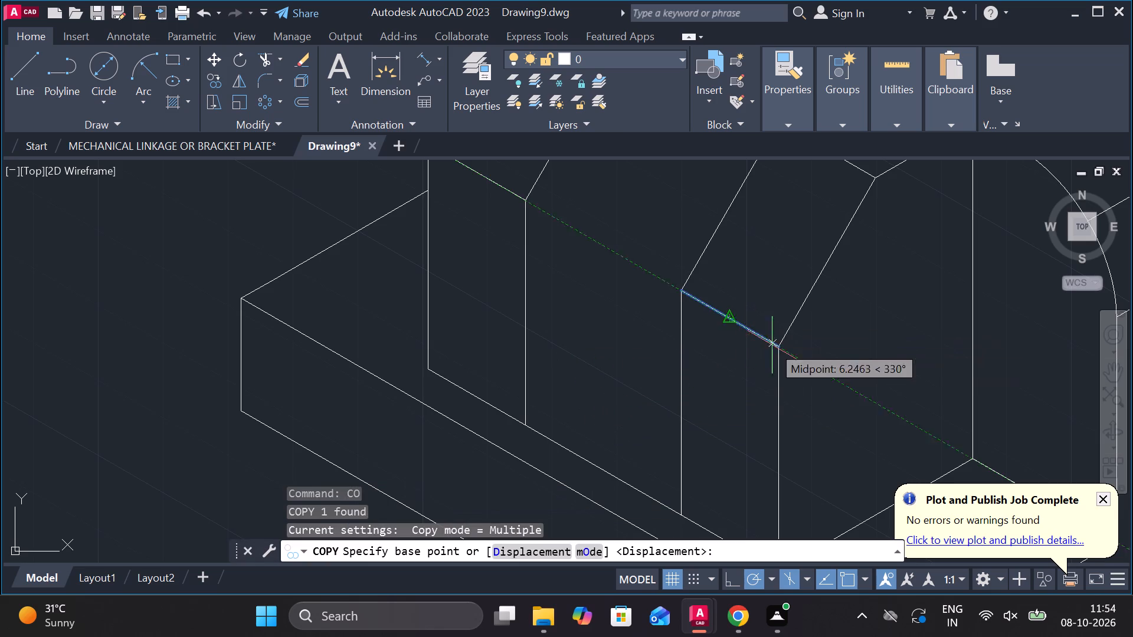
{"action": "left_click", "coordinate": [774, 345]}
{"action": "type", "text": "10"}
{"action": "key", "text": "Return"}
{"action": "key", "text": "Escape"}
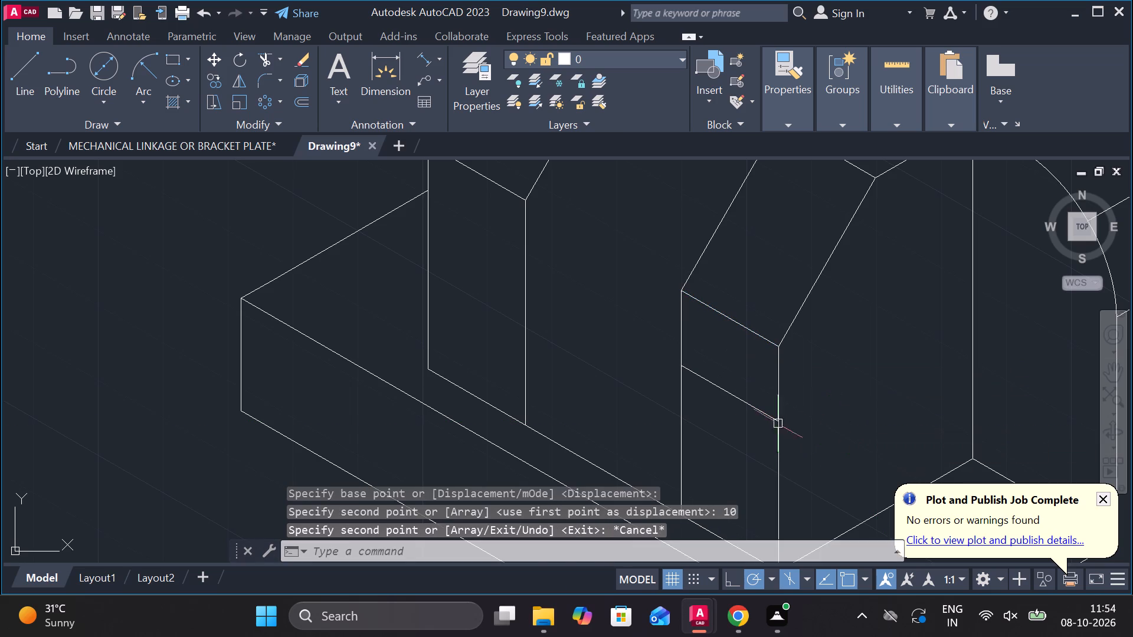
Lengthen the copied edge past the far rib's facing vertical edge and trim it to span only the gap between the ribs.
{"action": "left_click", "coordinate": [738, 403]}
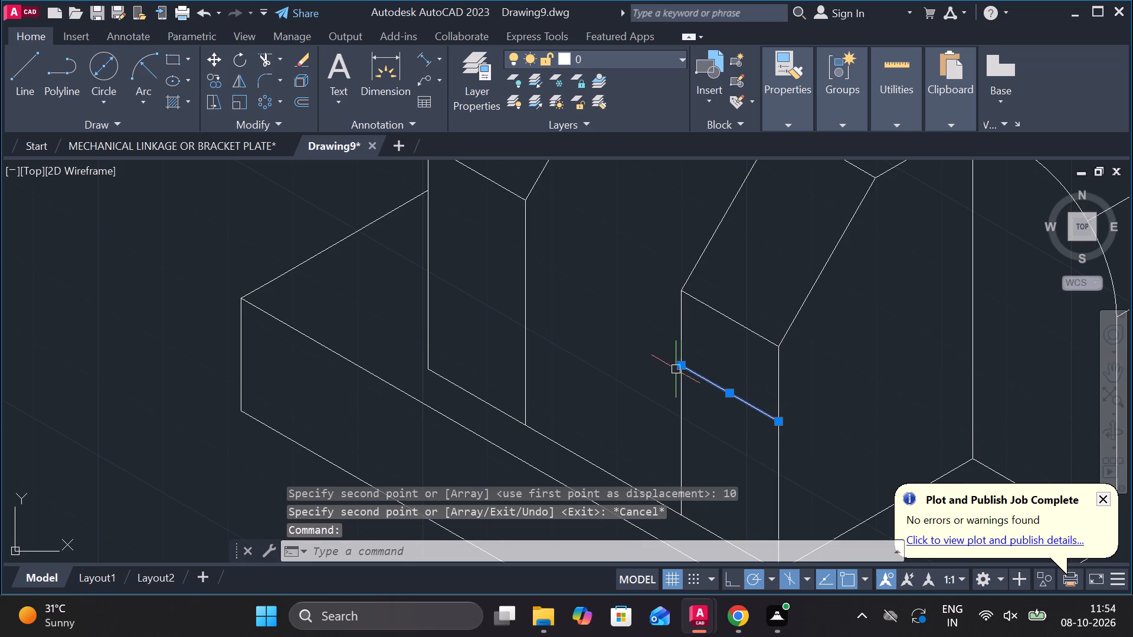
{"action": "left_click", "coordinate": [730, 412]}
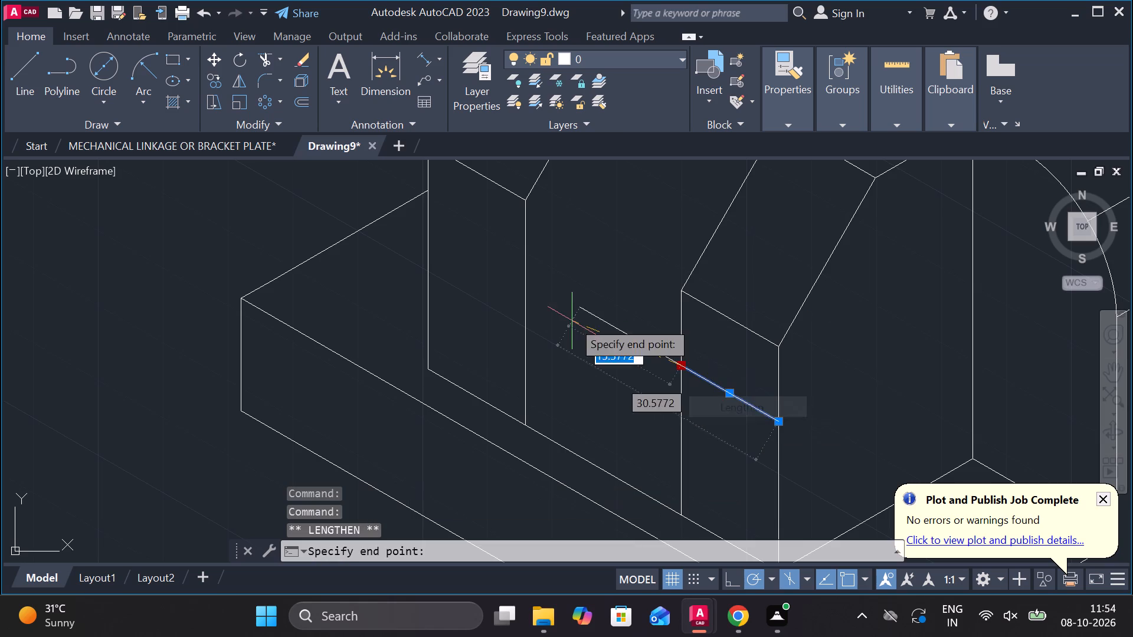
{"action": "left_click", "coordinate": [488, 272]}
{"action": "key", "text": "Escape"}
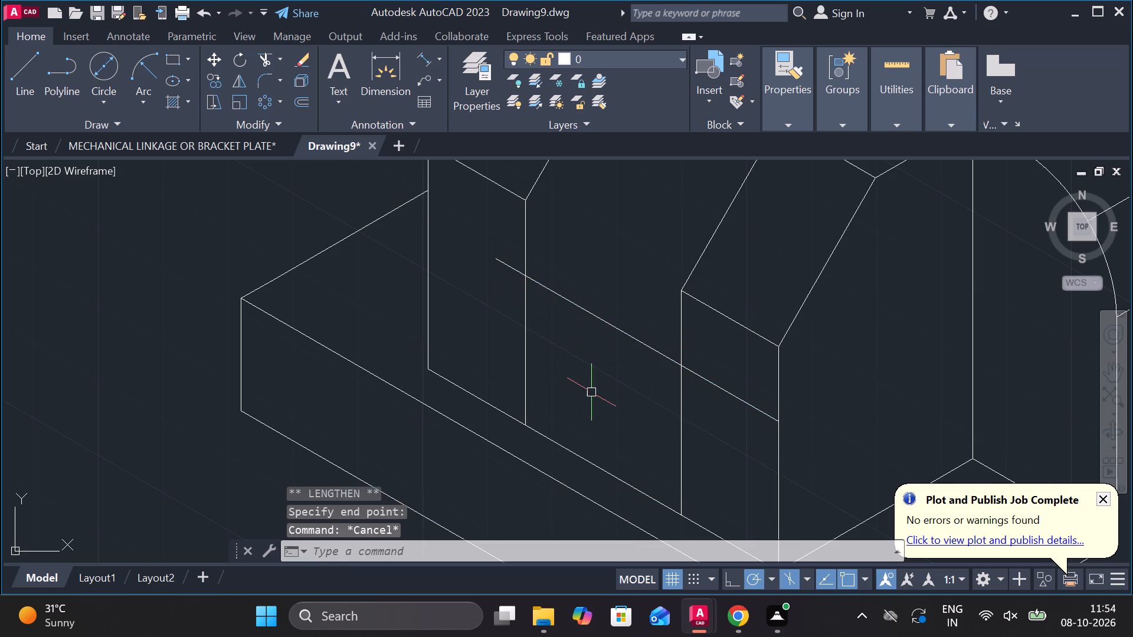
{"action": "type", "text": "TR"}
{"action": "key", "text": "space"}
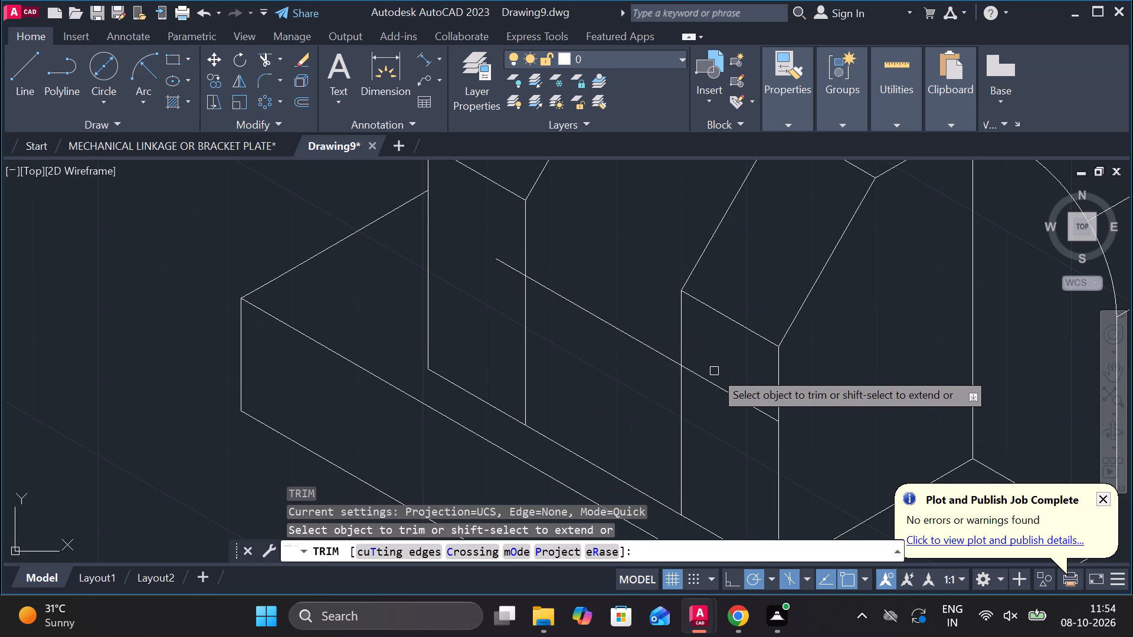
{"action": "left_click", "coordinate": [714, 381]}
{"action": "left_click", "coordinate": [517, 272]}
{"action": "key", "text": "Escape"}
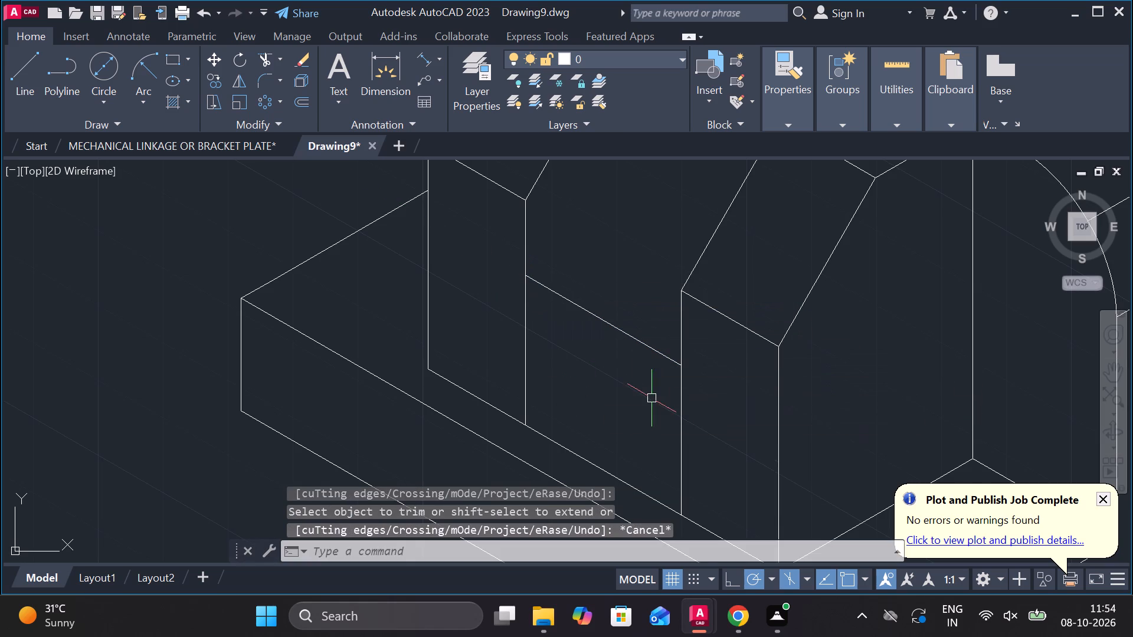
Draw an isocircle of radius 12 centred on the midpoint of the line spanning the gap between the ribs.
{"action": "type", "text": "EL"}
{"action": "key", "text": "Return"}
{"action": "key", "text": "i"}
{"action": "key", "text": "Return"}
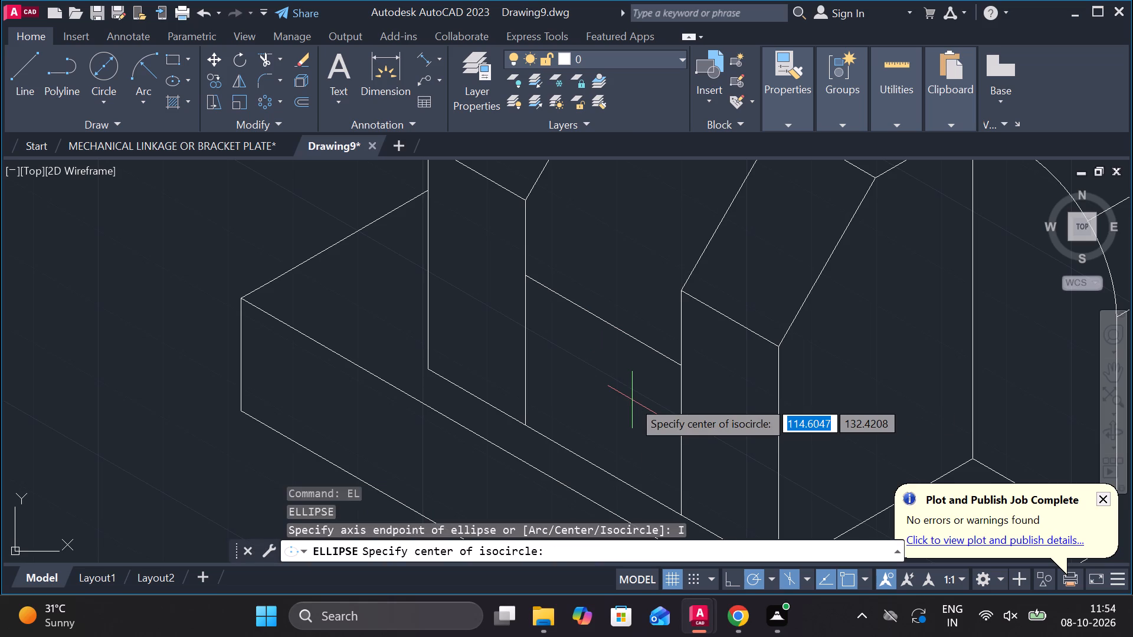
{"action": "left_click", "coordinate": [601, 320]}
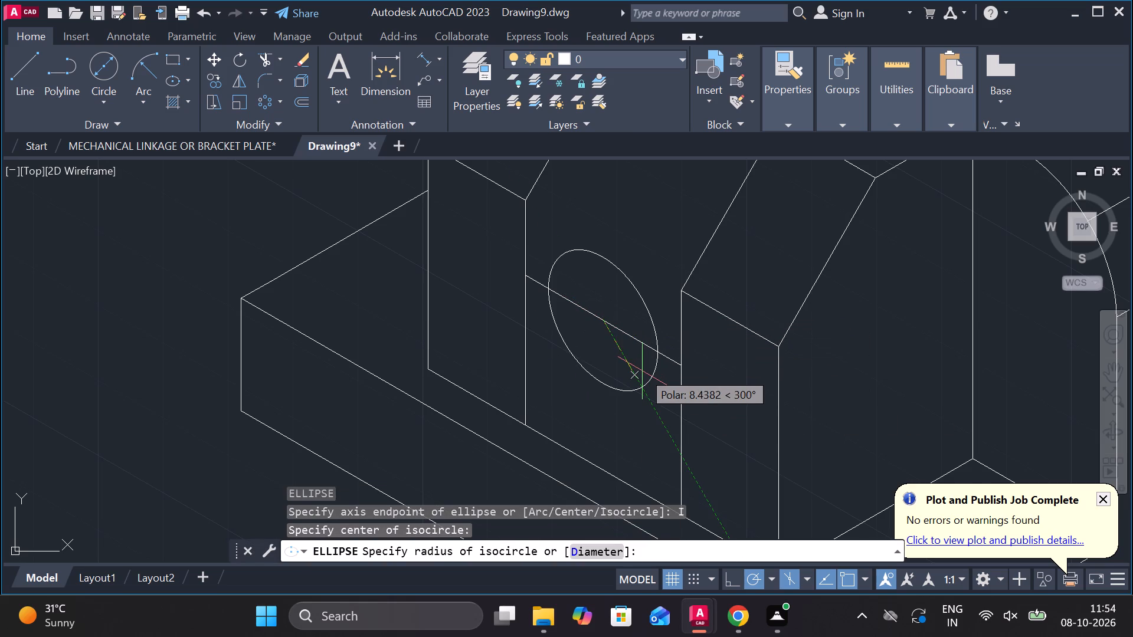
{"action": "type", "text": "12"}
{"action": "key", "text": "Return"}
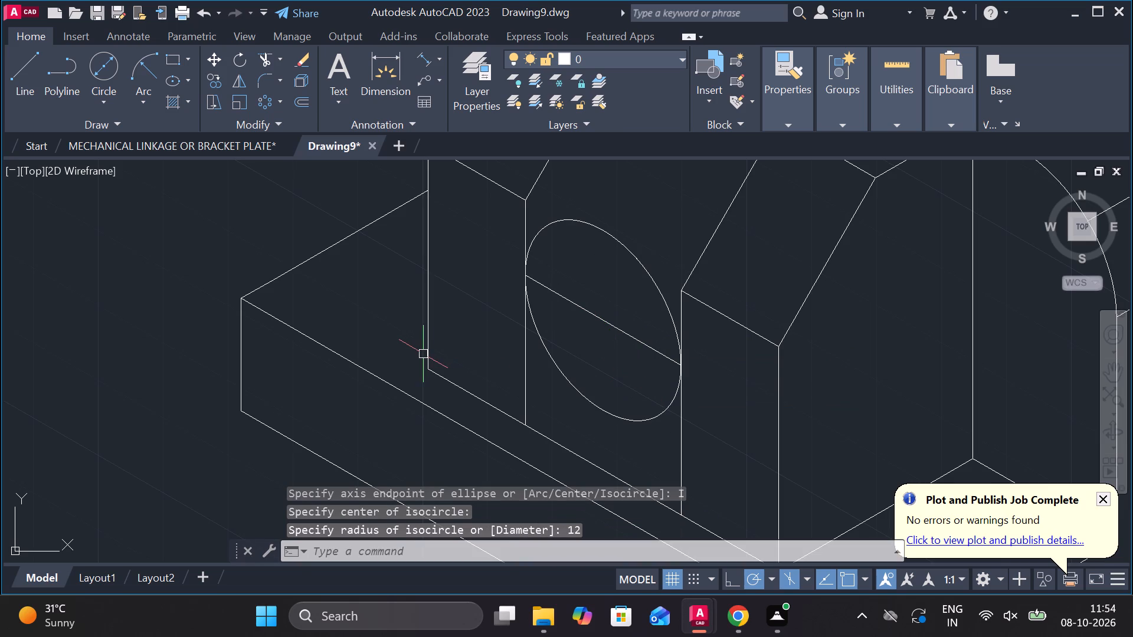
Trim the isocircle to its lower half and remove the ribs' facing vertical edges below it and the line spanning the gap.
{"action": "middle_click", "coordinate": [469, 333]}
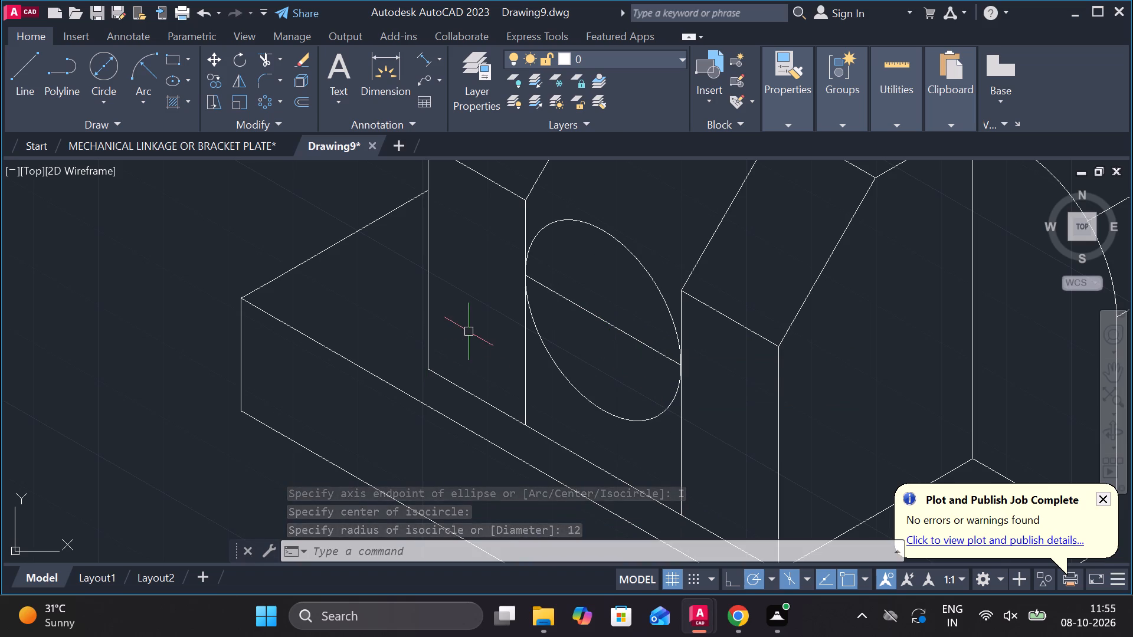
{"action": "type", "text": "TR"}
{"action": "key", "text": "space"}
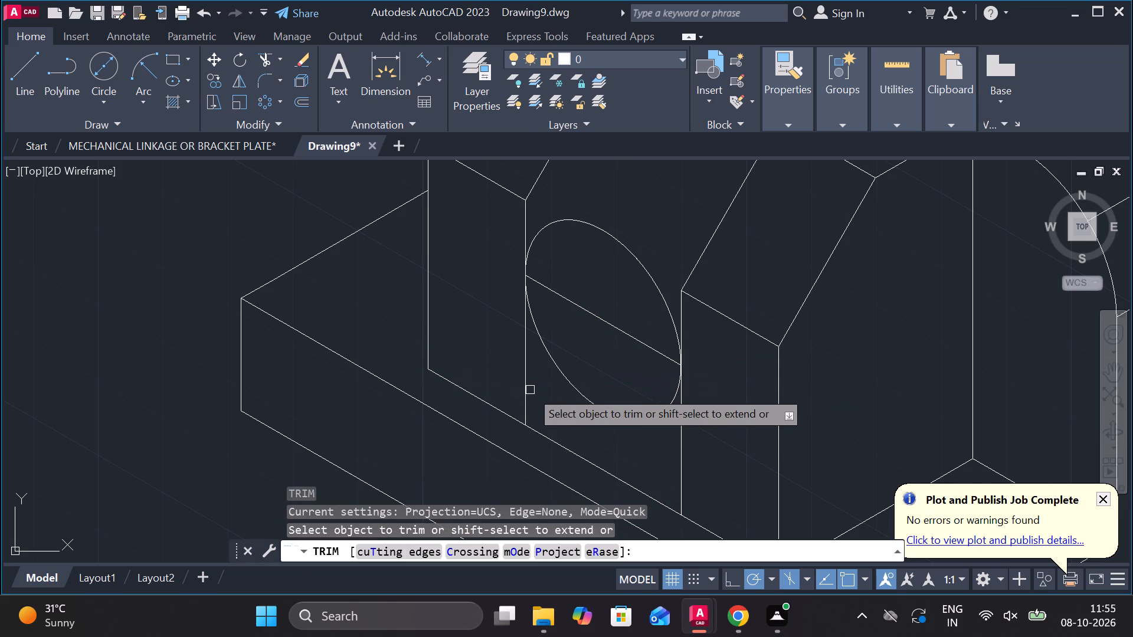
{"action": "left_click", "coordinate": [527, 377]}
{"action": "left_click_drag", "start_coordinate": [613, 209], "coordinate": [605, 259]}
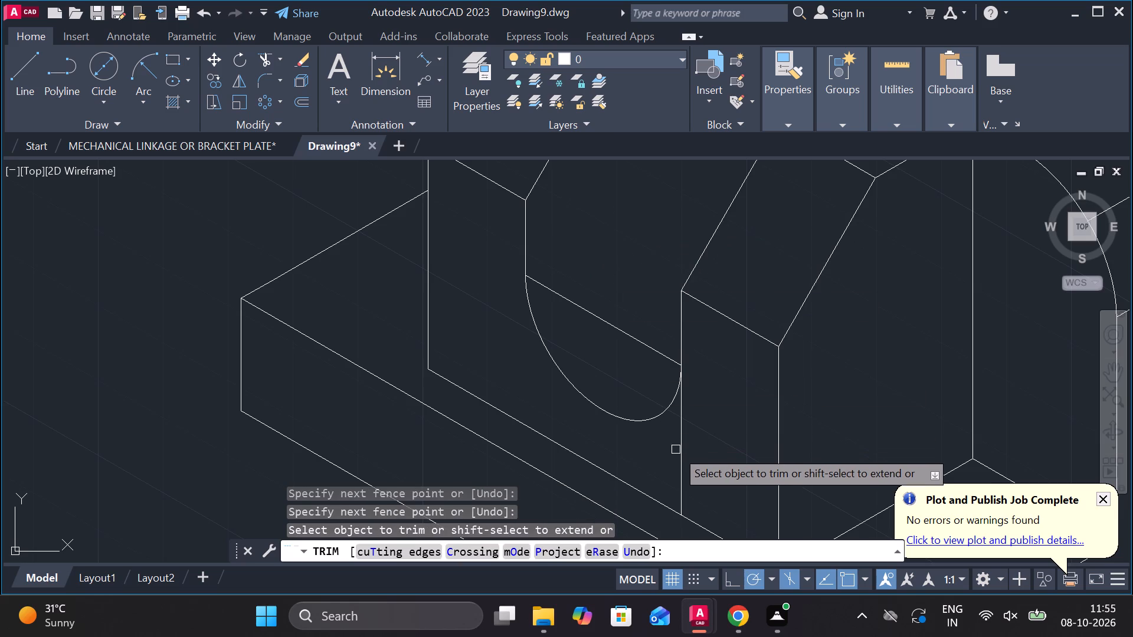
{"action": "left_click", "coordinate": [679, 458]}
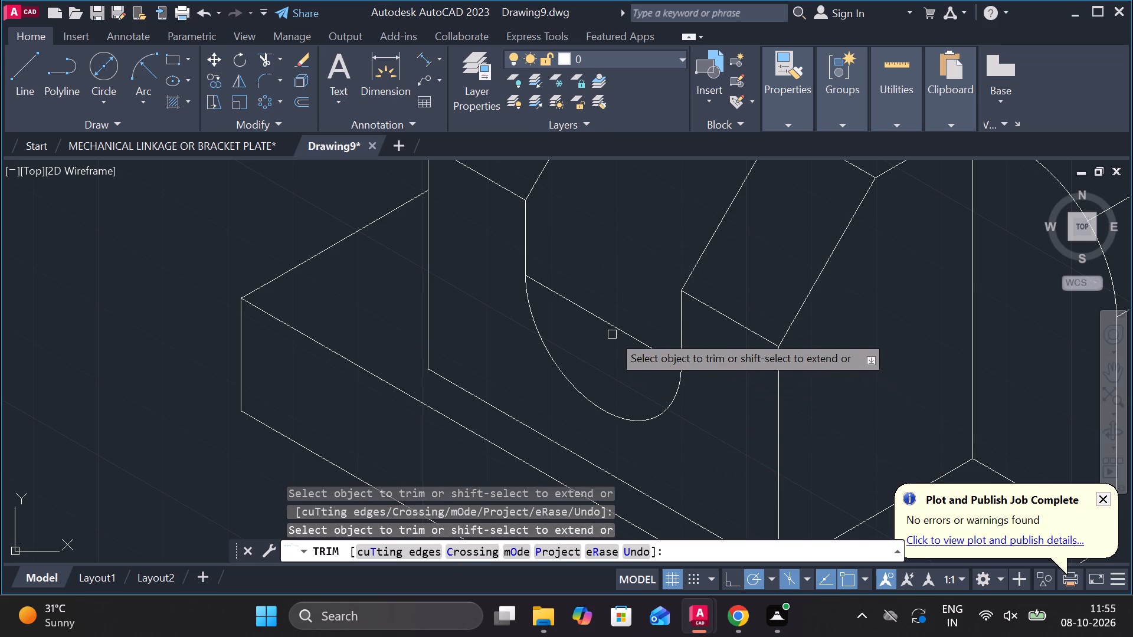
{"action": "left_click", "coordinate": [608, 324]}
{"action": "scroll", "coordinate": [594, 322], "scroll_direction": "down", "scroll_amount": 3}
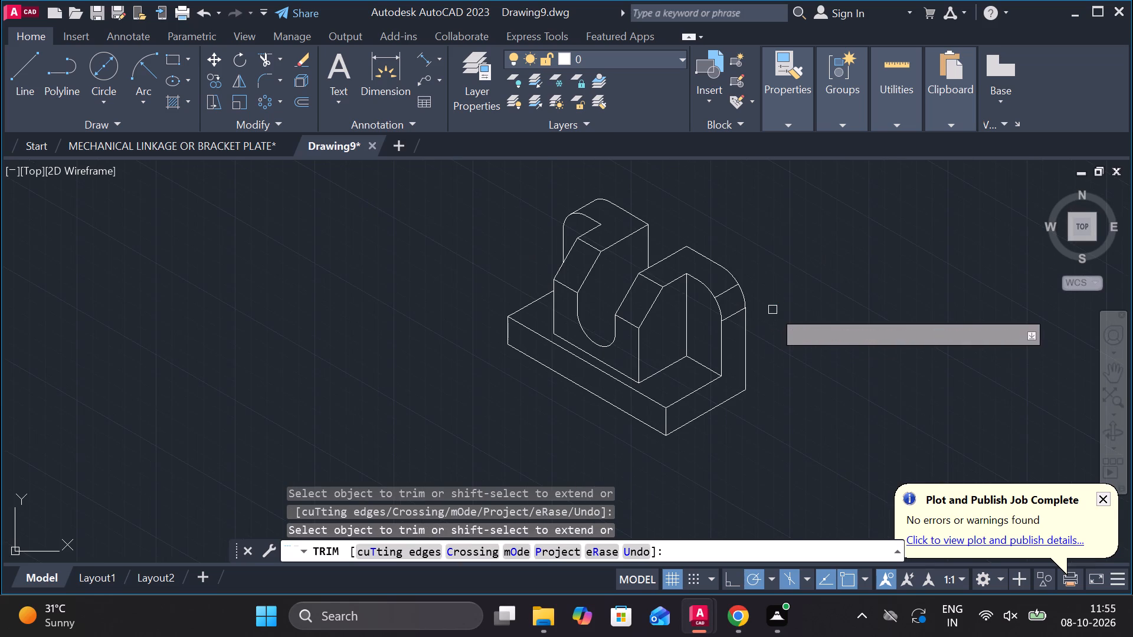
{"action": "middle_click_drag", "start_coordinate": [781, 310], "coordinate": [776, 377]}
{"action": "middle_click_drag", "start_coordinate": [776, 377], "coordinate": [780, 356]}
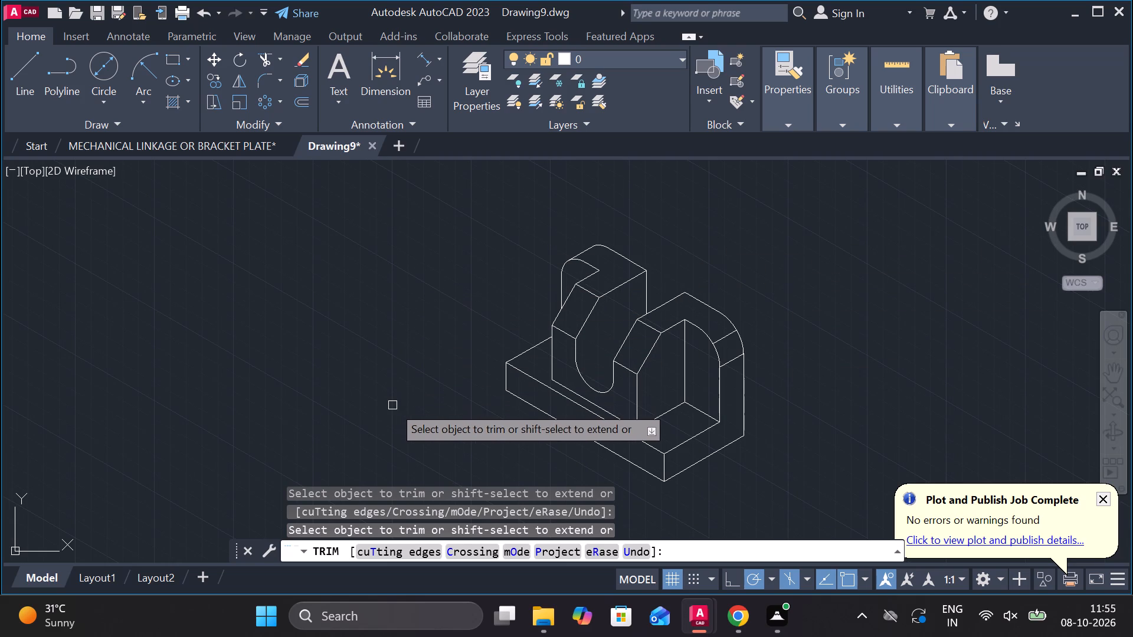
{"action": "key", "text": "Escape"}
Fillet the base's front corner with radius 15 between its two top-face front edges.
{"action": "scroll", "coordinate": [401, 405], "scroll_direction": "up", "scroll_amount": 1}
{"action": "middle_click_drag", "start_coordinate": [361, 393], "coordinate": [317, 367]}
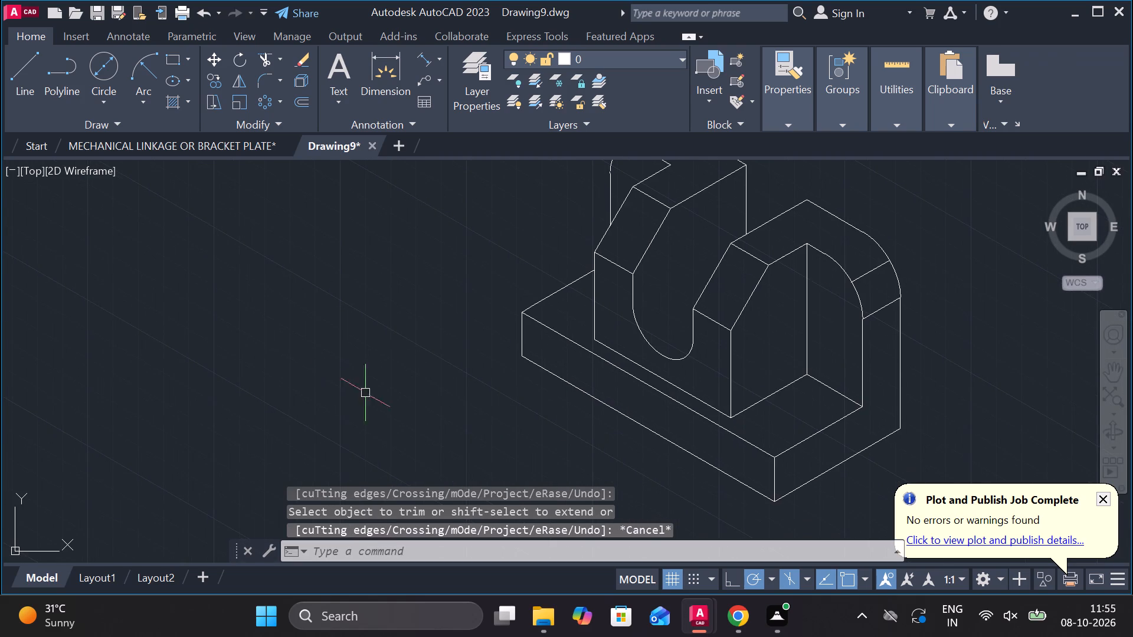
{"action": "middle_click_drag", "start_coordinate": [411, 421], "coordinate": [302, 408]}
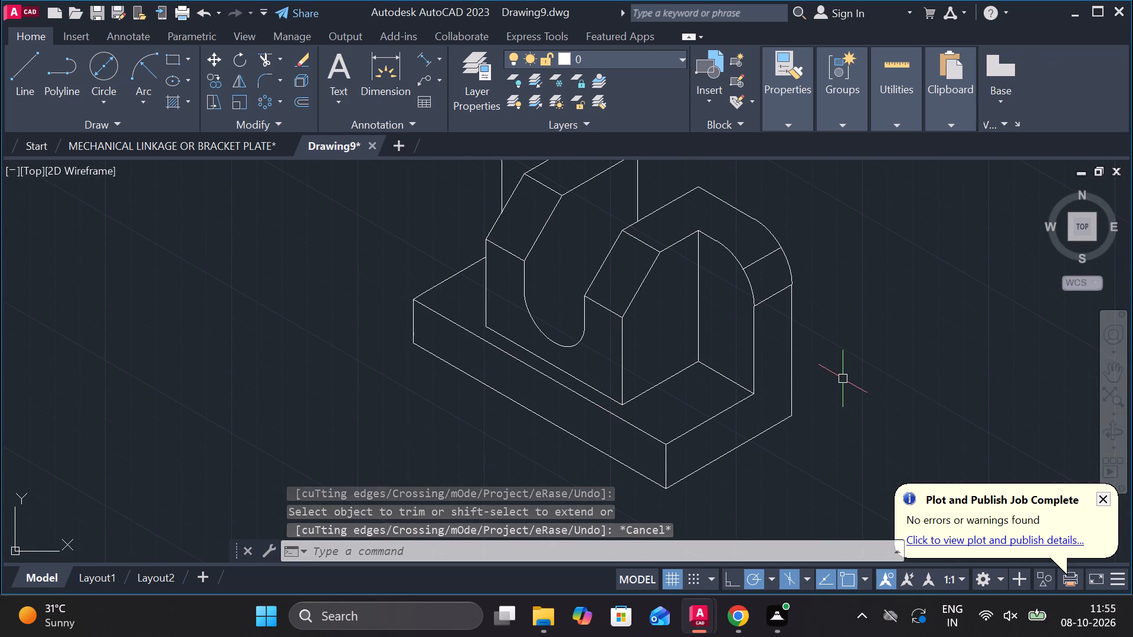
{"action": "middle_click_drag", "start_coordinate": [852, 379], "coordinate": [838, 440]}
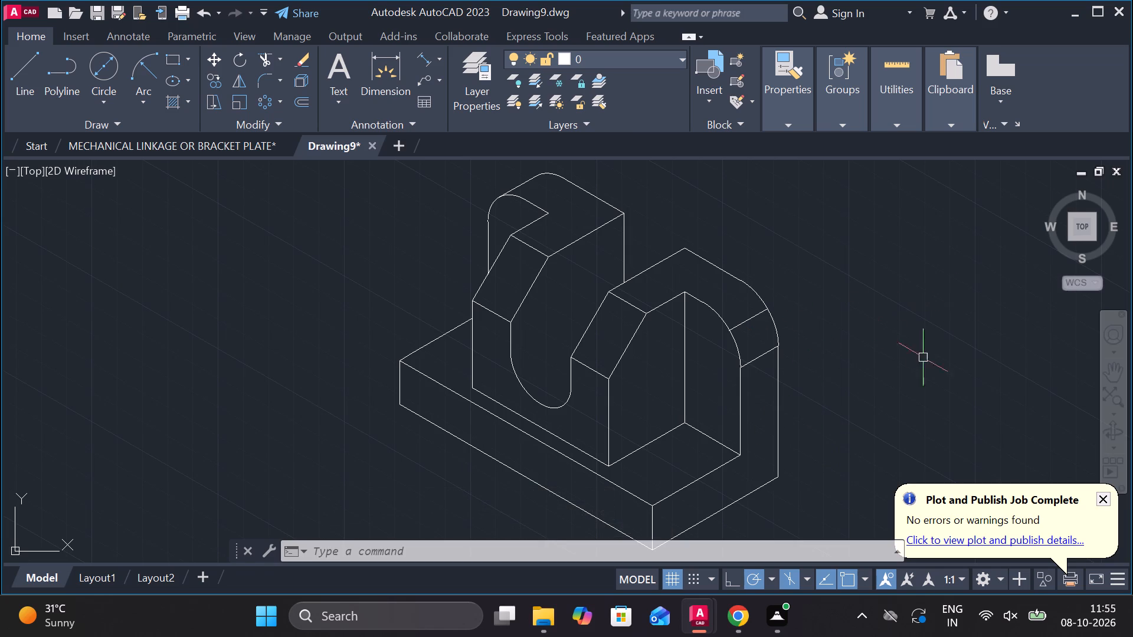
{"action": "middle_click_drag", "start_coordinate": [853, 360], "coordinate": [791, 306]}
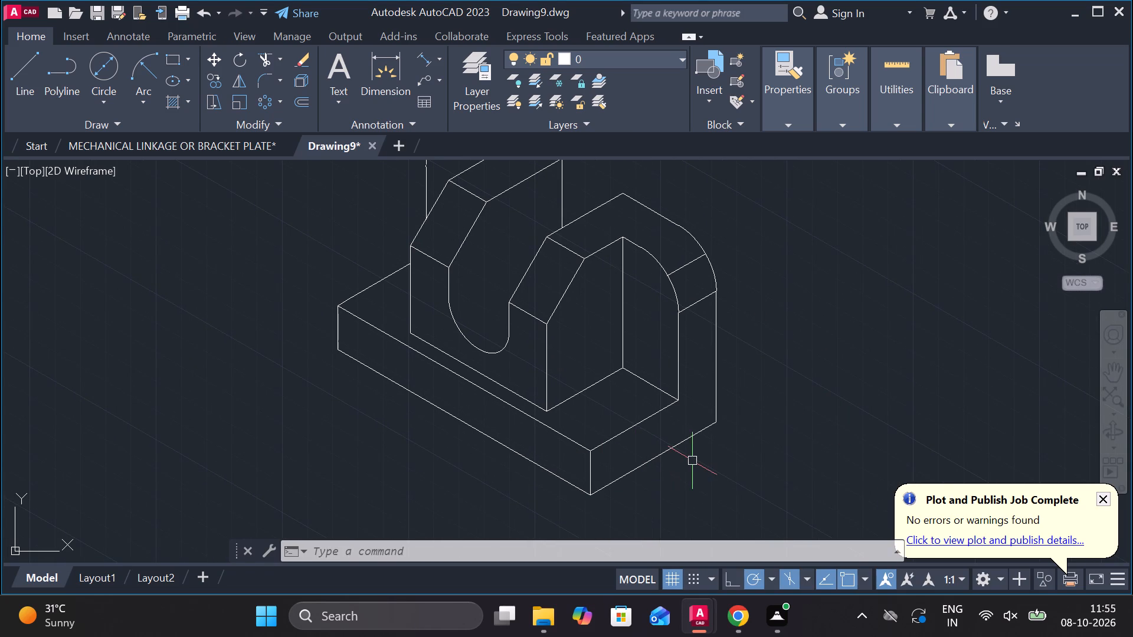
{"action": "key", "text": "Escape"}
{"action": "key", "text": "f"}
{"action": "key", "text": "Return"}
{"action": "key", "text": "r"}
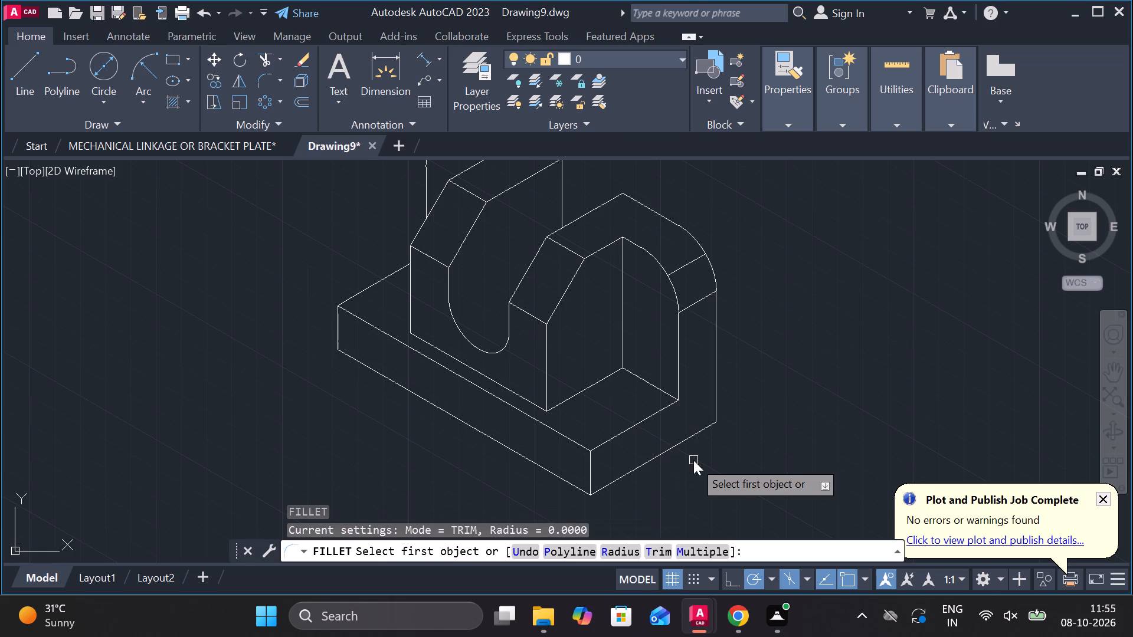
{"action": "key", "text": "Return"}
{"action": "type", "text": "15"}
{"action": "key", "text": "Return"}
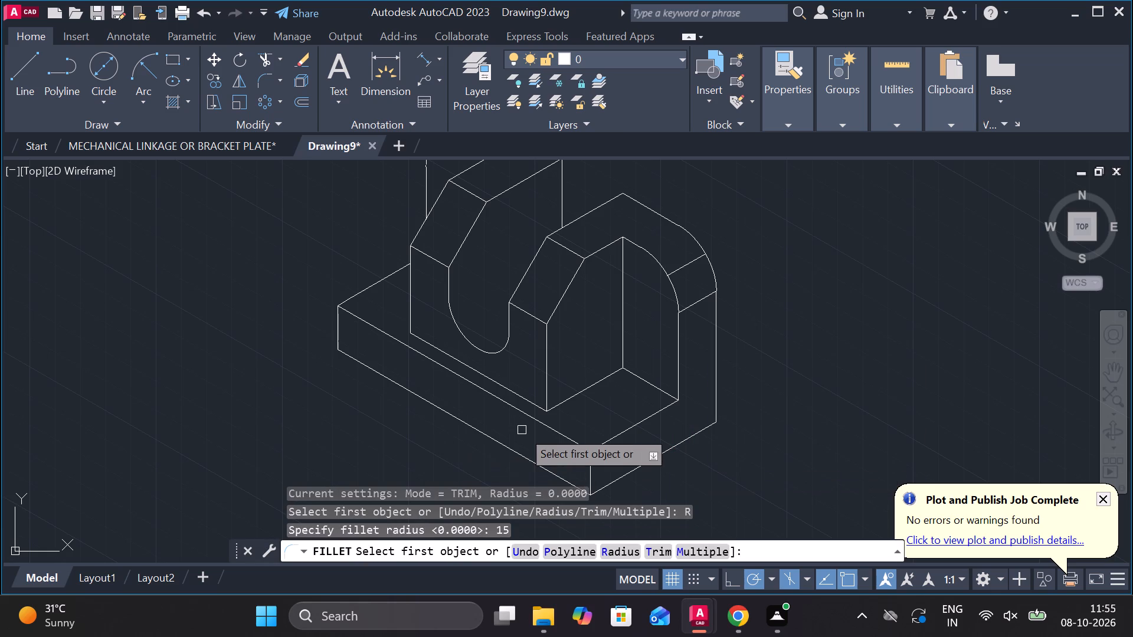
{"action": "left_click", "coordinate": [562, 429]}
{"action": "left_click", "coordinate": [613, 434]}
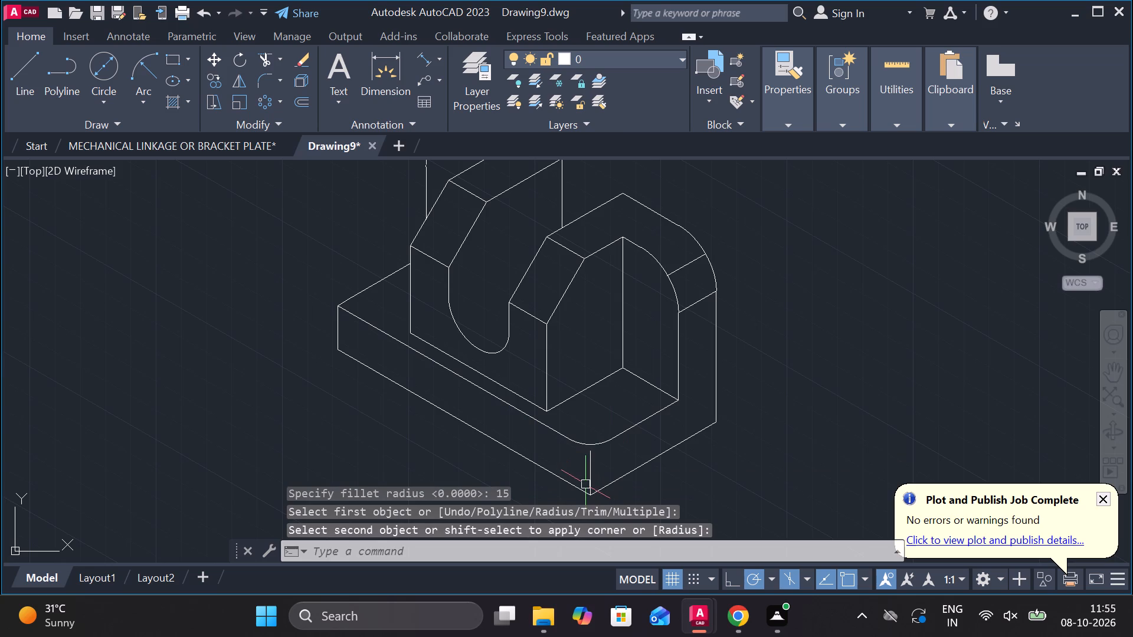
Fillet the matching bottom front corner of the base with the same radius of 15.
{"action": "key", "text": "space"}
{"action": "left_click", "coordinate": [551, 477]}
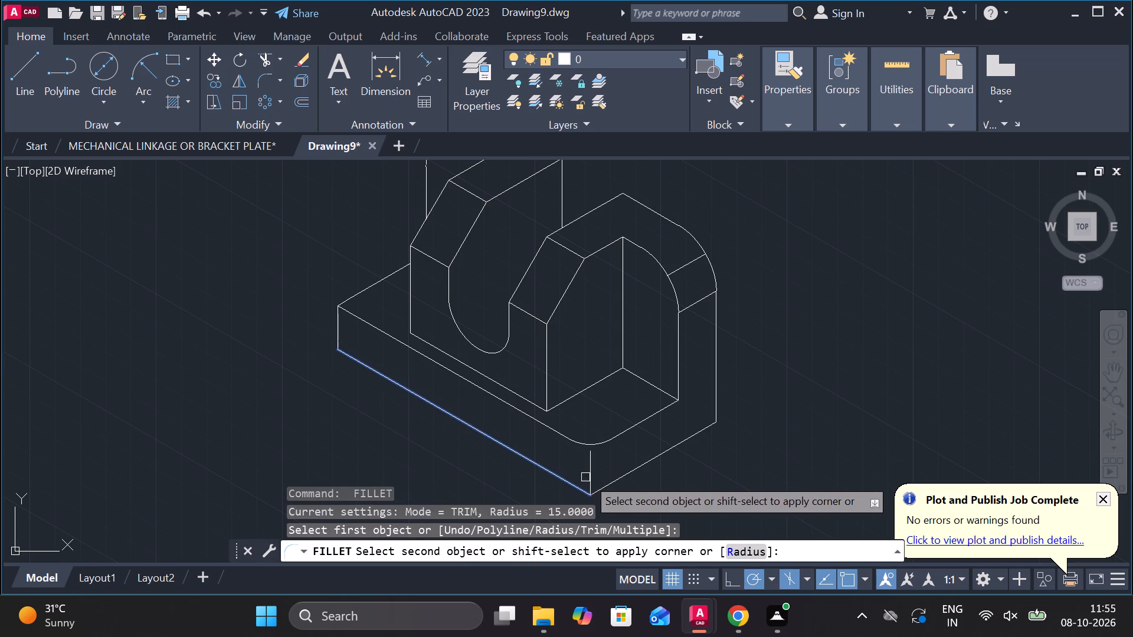
{"action": "left_click", "coordinate": [618, 478]}
{"action": "middle_click_drag", "start_coordinate": [656, 478], "coordinate": [666, 477]}
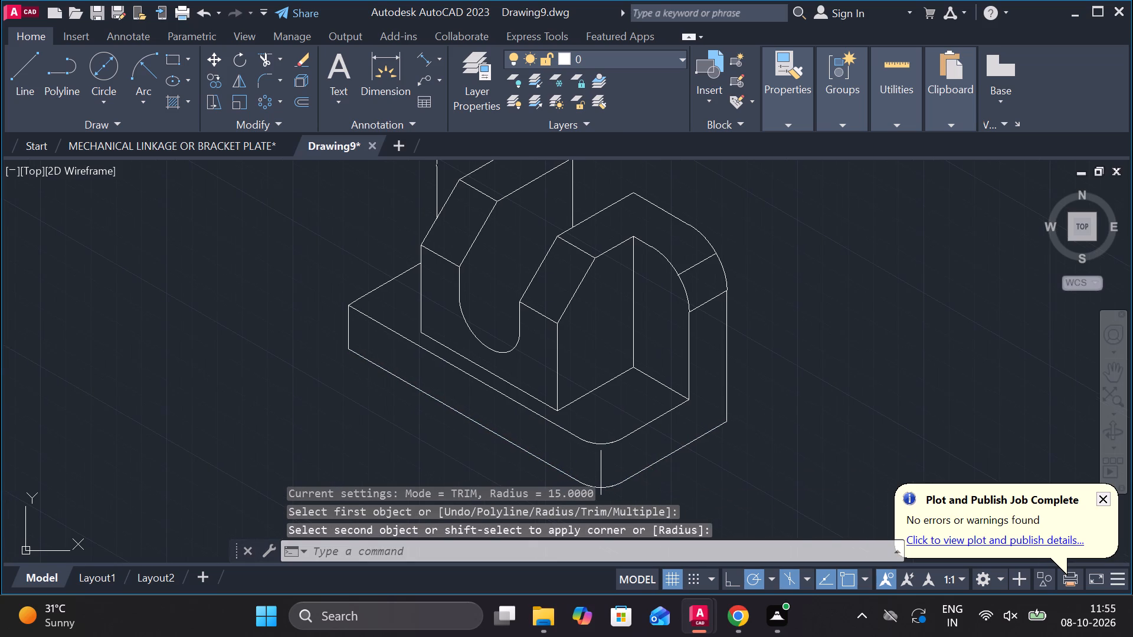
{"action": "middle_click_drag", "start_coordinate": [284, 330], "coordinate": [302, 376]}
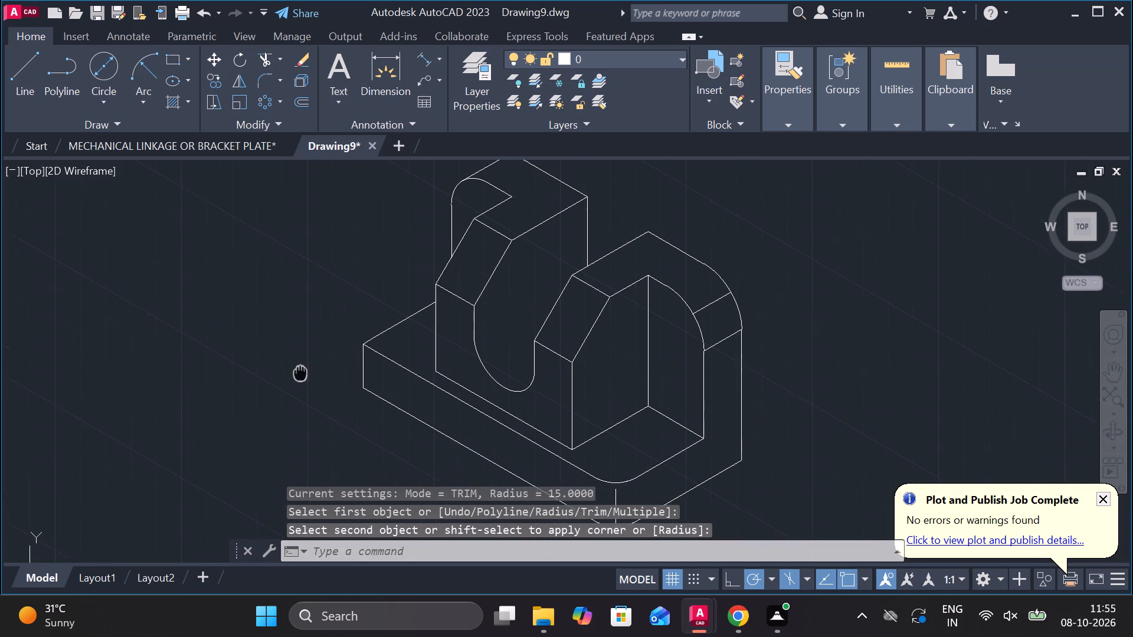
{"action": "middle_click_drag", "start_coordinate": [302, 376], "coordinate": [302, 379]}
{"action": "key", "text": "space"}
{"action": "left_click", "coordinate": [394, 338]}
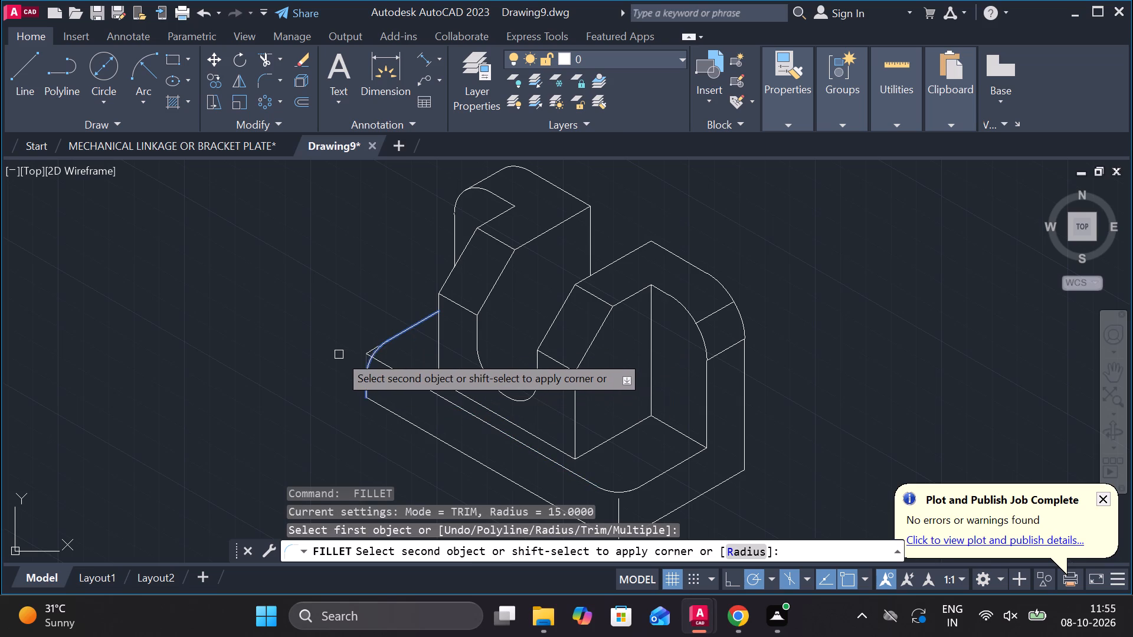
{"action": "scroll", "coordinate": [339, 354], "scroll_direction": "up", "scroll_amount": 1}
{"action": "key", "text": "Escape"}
Join the two collinear segments of the base's short top edge between its far-end outer corner and the rib.
{"action": "scroll", "coordinate": [388, 353], "scroll_direction": "up", "scroll_amount": 2}
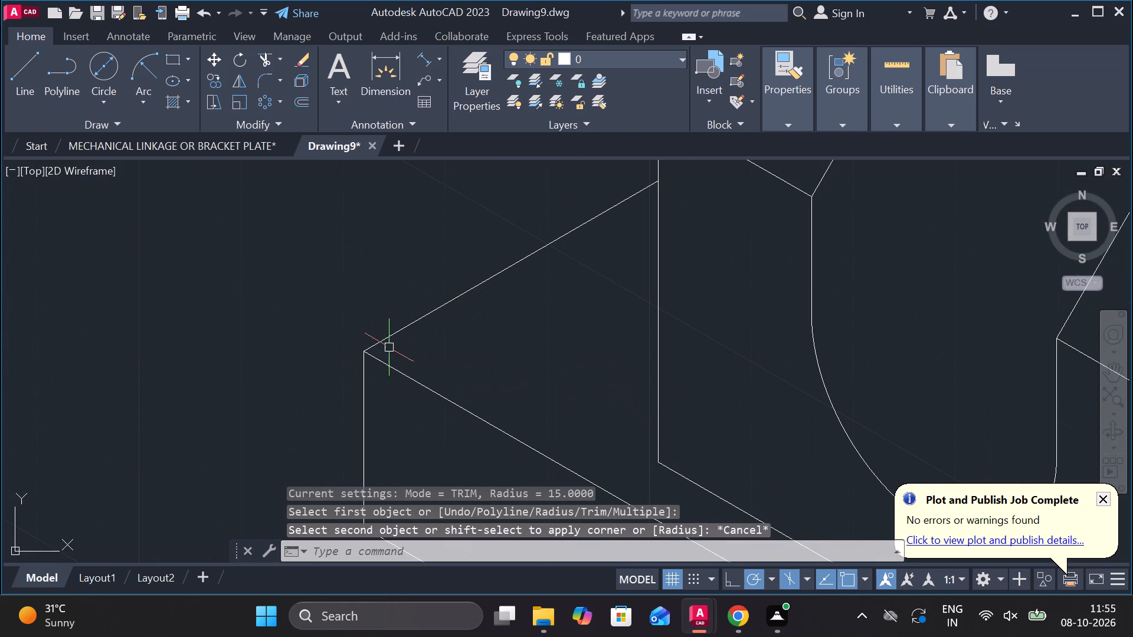
{"action": "left_click", "coordinate": [384, 340]}
{"action": "left_click", "coordinate": [435, 311]}
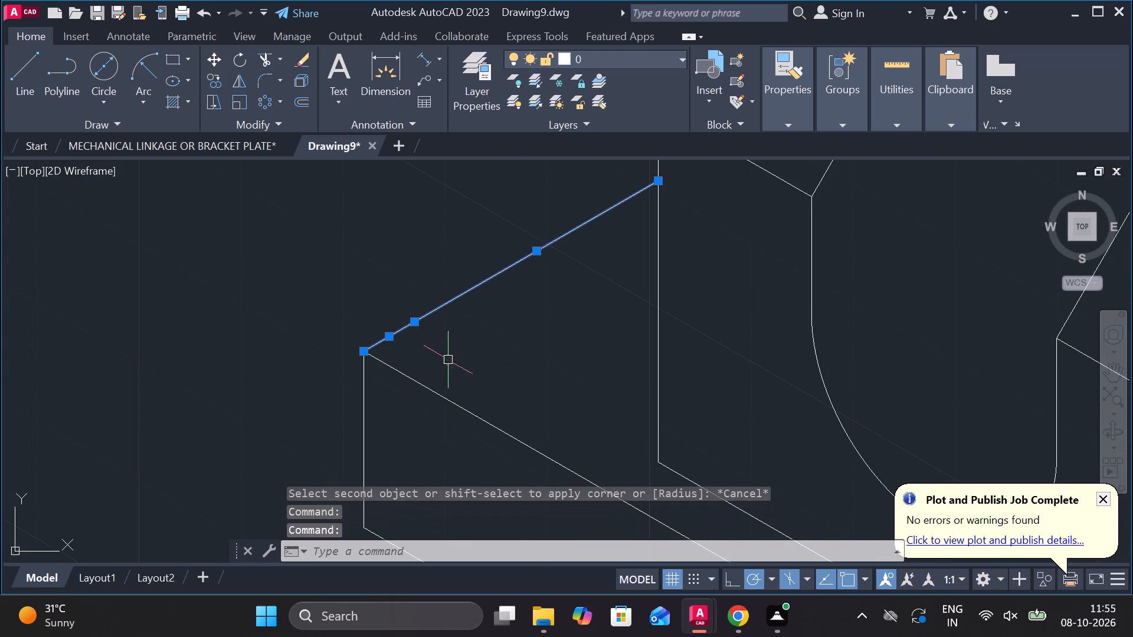
{"action": "key", "text": "j"}
{"action": "key", "text": "Return"}
{"action": "left_click", "coordinate": [400, 376]}
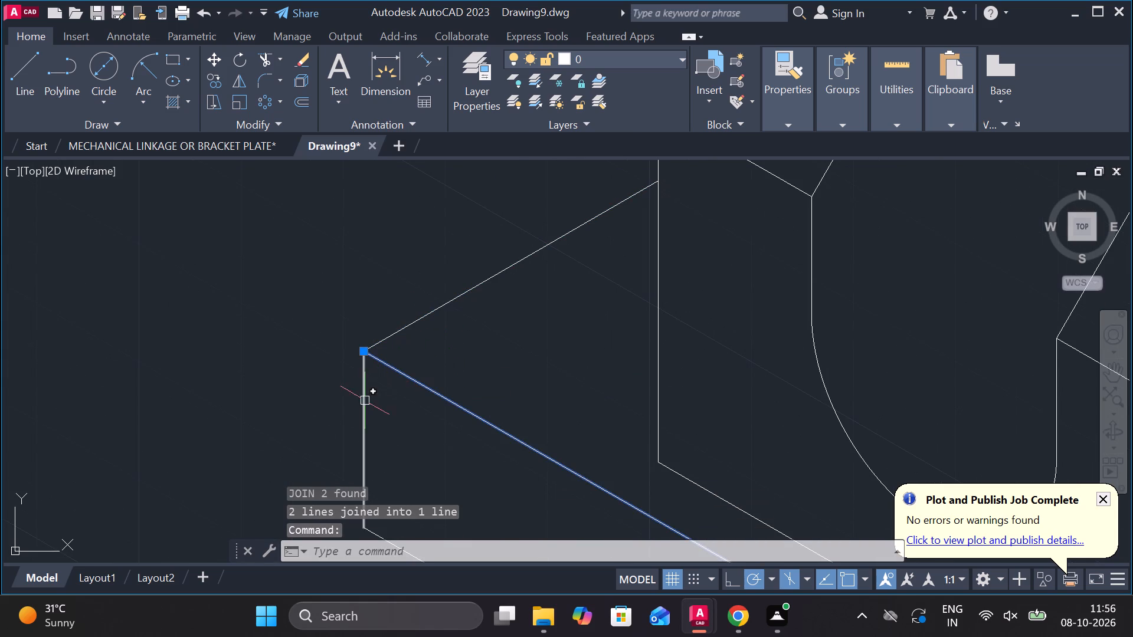
{"action": "left_click", "coordinate": [364, 387]}
{"action": "key", "text": "Escape"}
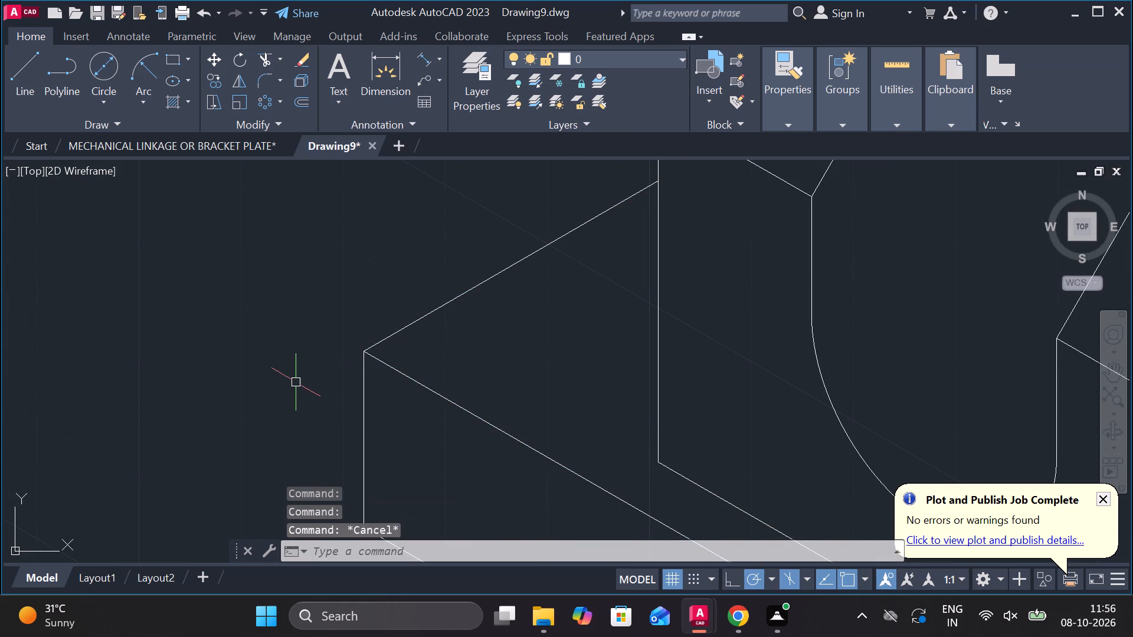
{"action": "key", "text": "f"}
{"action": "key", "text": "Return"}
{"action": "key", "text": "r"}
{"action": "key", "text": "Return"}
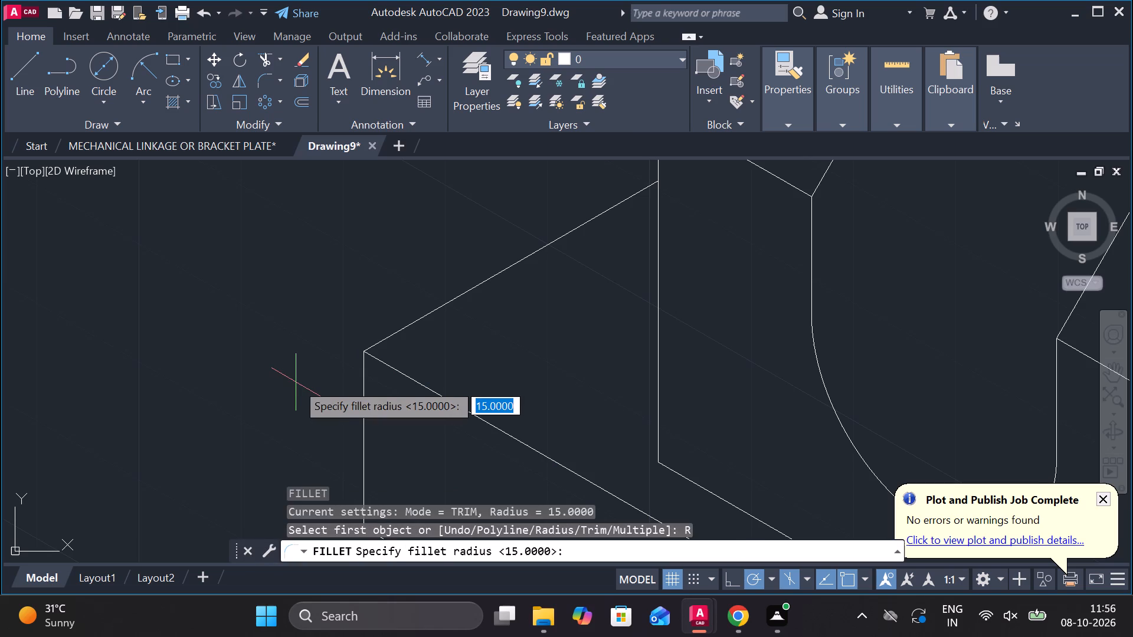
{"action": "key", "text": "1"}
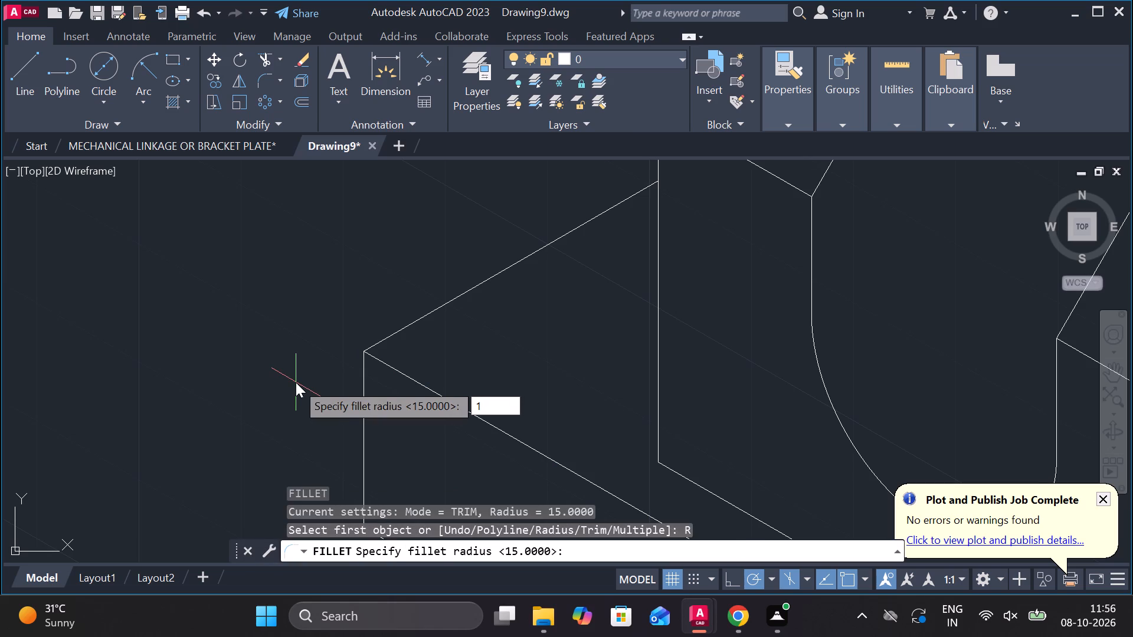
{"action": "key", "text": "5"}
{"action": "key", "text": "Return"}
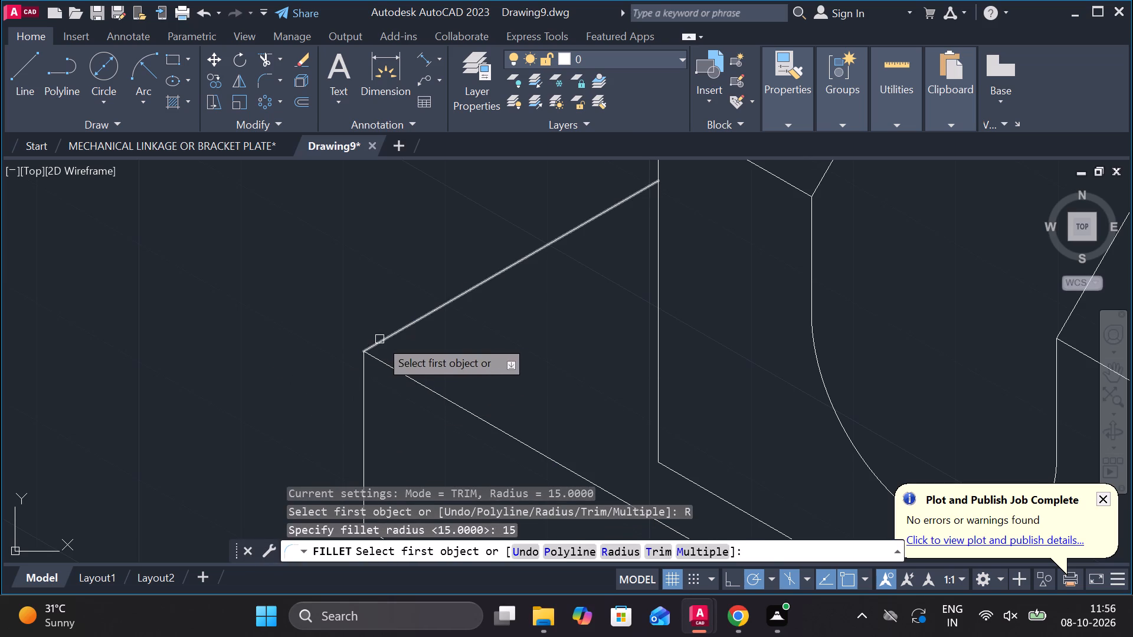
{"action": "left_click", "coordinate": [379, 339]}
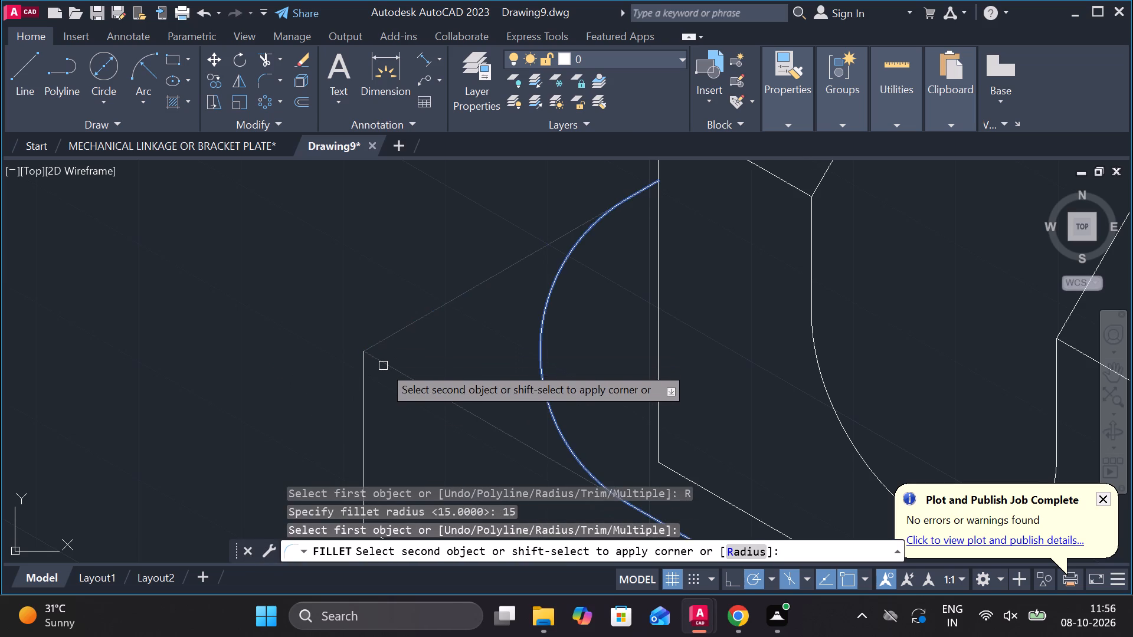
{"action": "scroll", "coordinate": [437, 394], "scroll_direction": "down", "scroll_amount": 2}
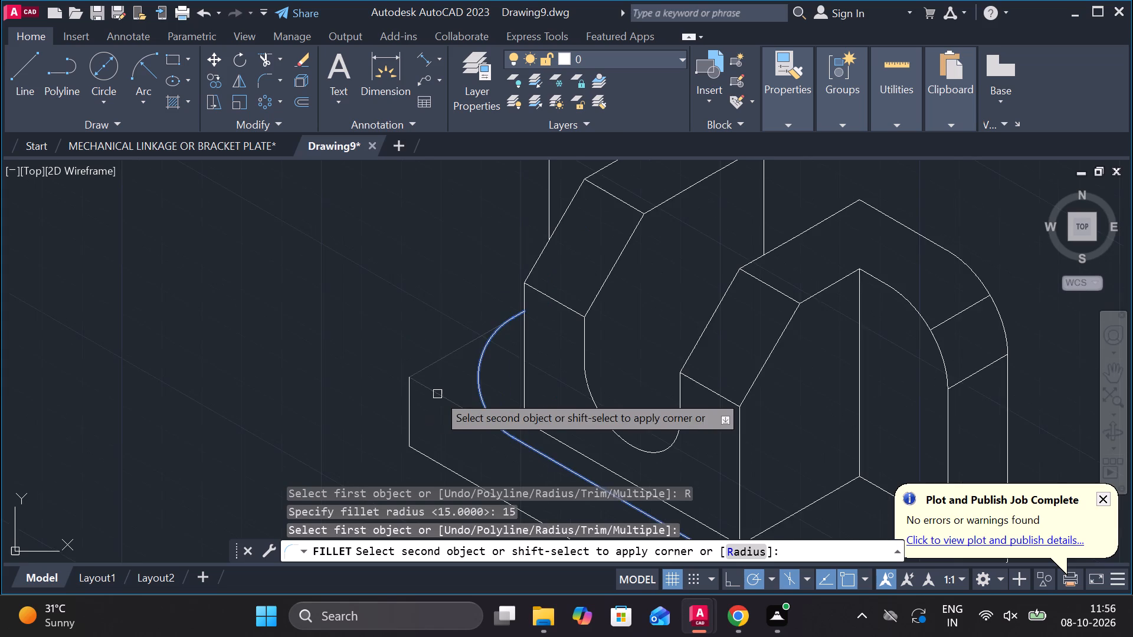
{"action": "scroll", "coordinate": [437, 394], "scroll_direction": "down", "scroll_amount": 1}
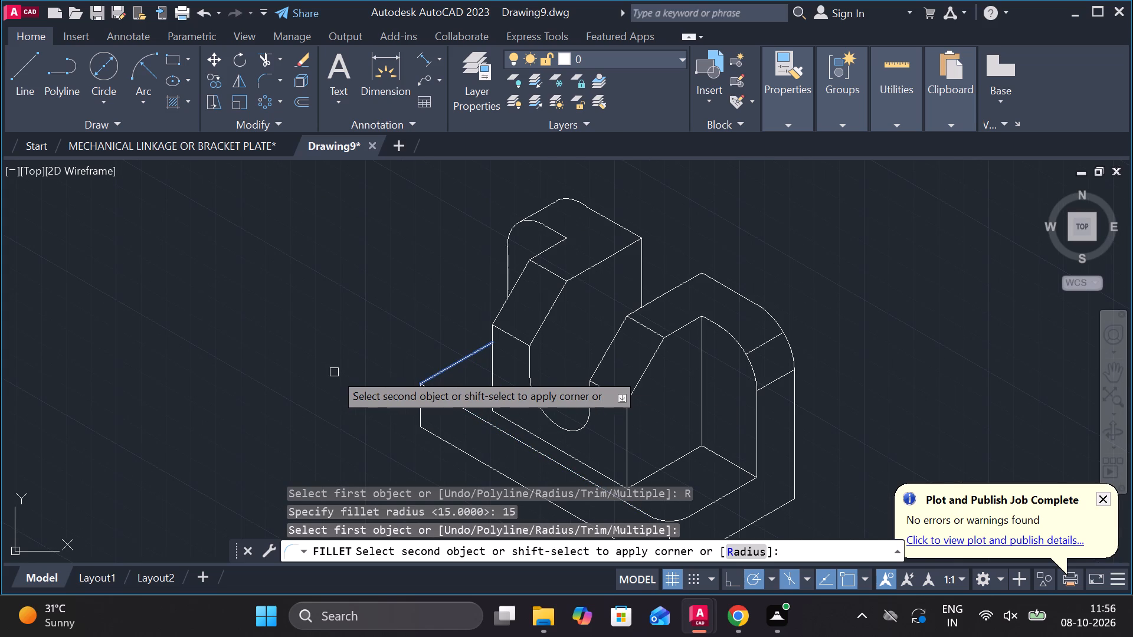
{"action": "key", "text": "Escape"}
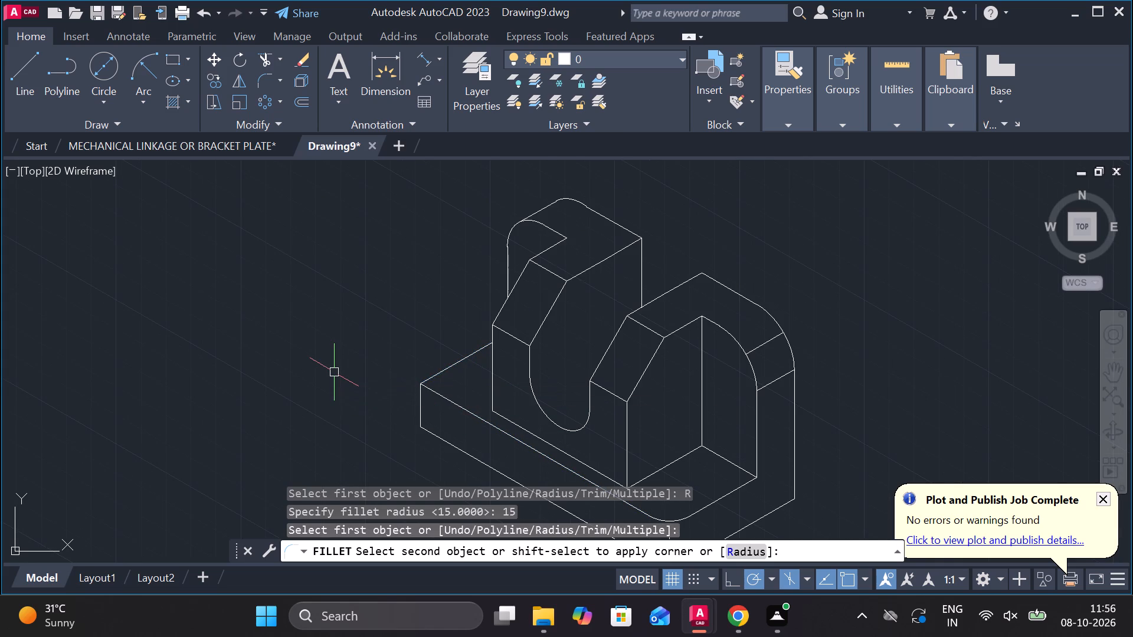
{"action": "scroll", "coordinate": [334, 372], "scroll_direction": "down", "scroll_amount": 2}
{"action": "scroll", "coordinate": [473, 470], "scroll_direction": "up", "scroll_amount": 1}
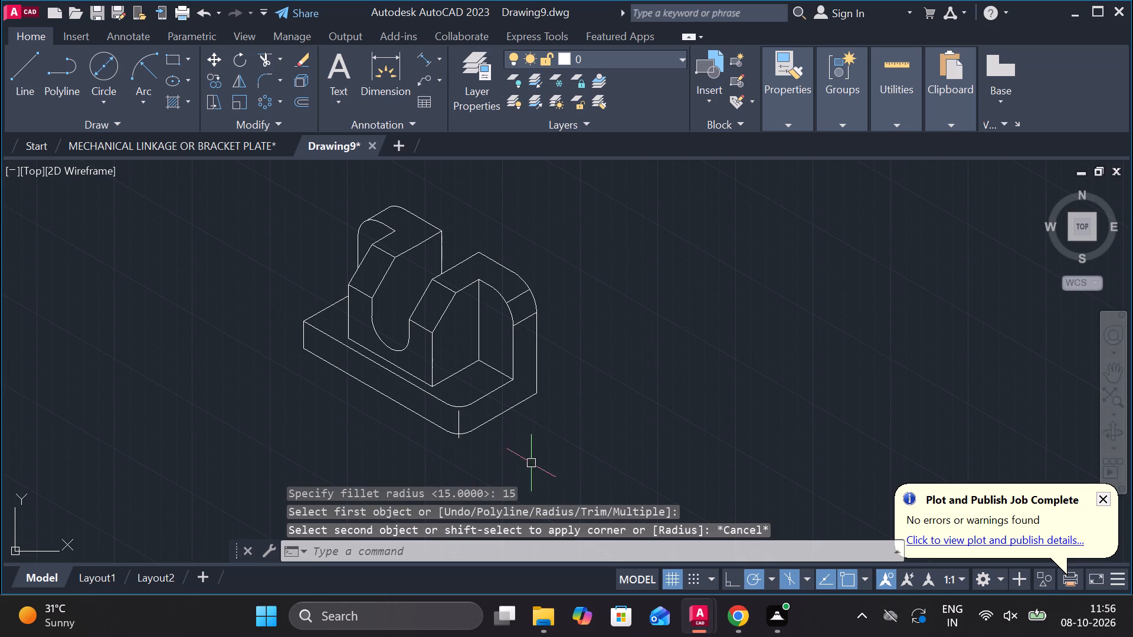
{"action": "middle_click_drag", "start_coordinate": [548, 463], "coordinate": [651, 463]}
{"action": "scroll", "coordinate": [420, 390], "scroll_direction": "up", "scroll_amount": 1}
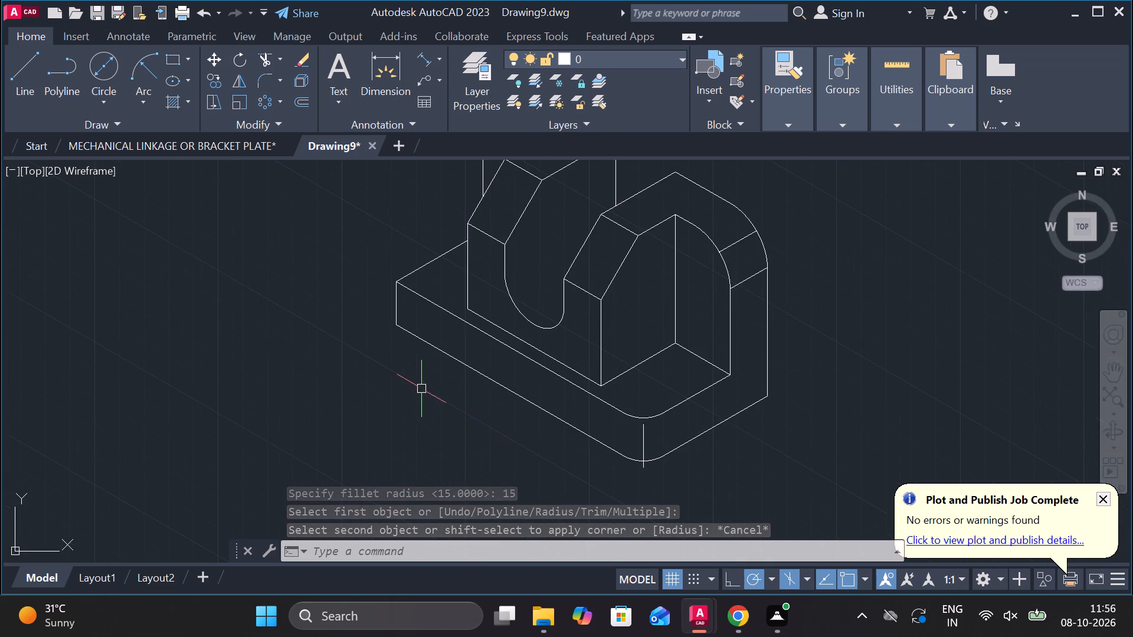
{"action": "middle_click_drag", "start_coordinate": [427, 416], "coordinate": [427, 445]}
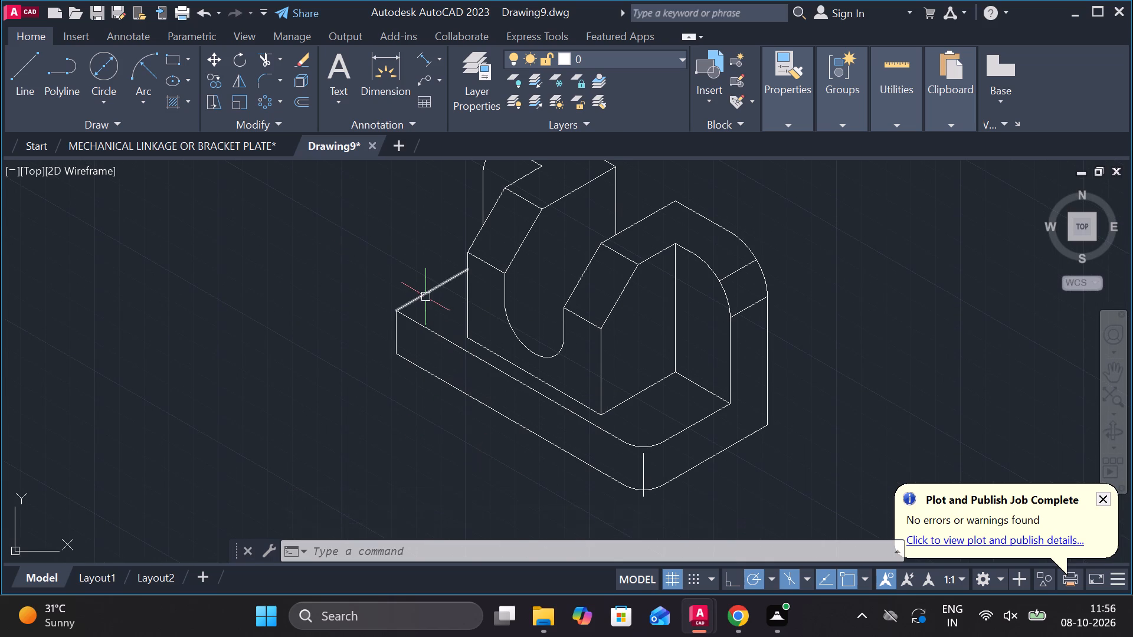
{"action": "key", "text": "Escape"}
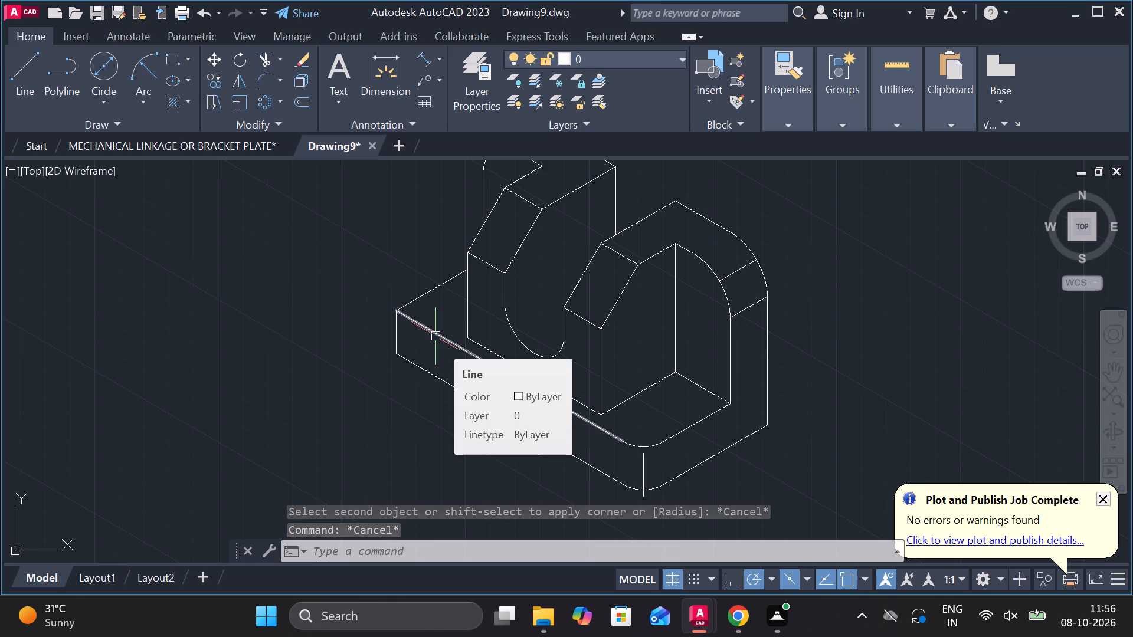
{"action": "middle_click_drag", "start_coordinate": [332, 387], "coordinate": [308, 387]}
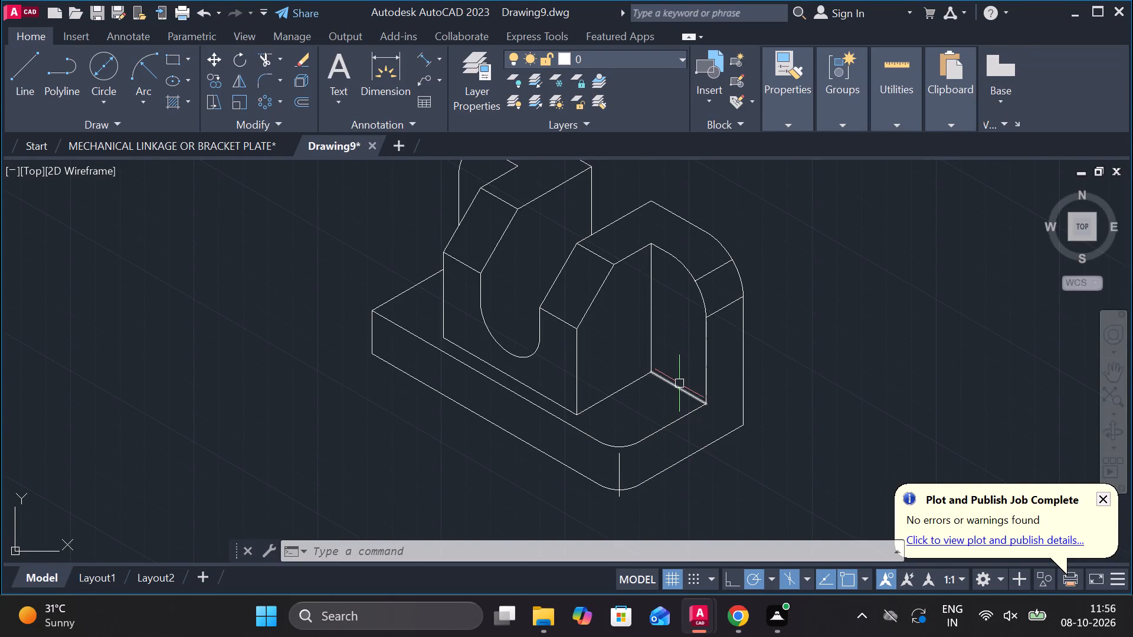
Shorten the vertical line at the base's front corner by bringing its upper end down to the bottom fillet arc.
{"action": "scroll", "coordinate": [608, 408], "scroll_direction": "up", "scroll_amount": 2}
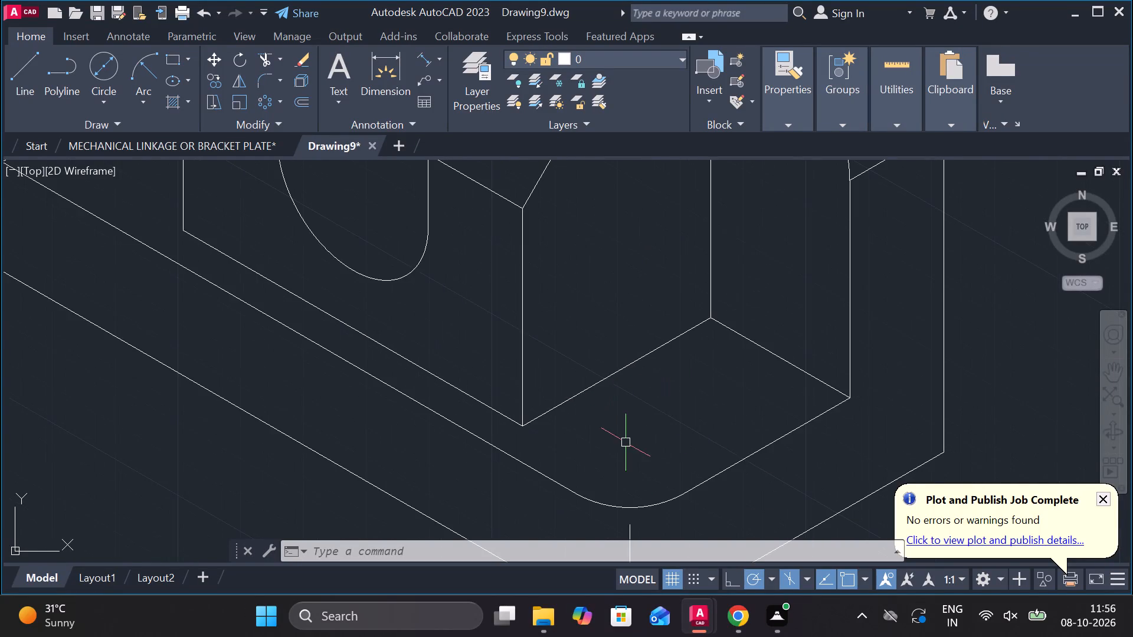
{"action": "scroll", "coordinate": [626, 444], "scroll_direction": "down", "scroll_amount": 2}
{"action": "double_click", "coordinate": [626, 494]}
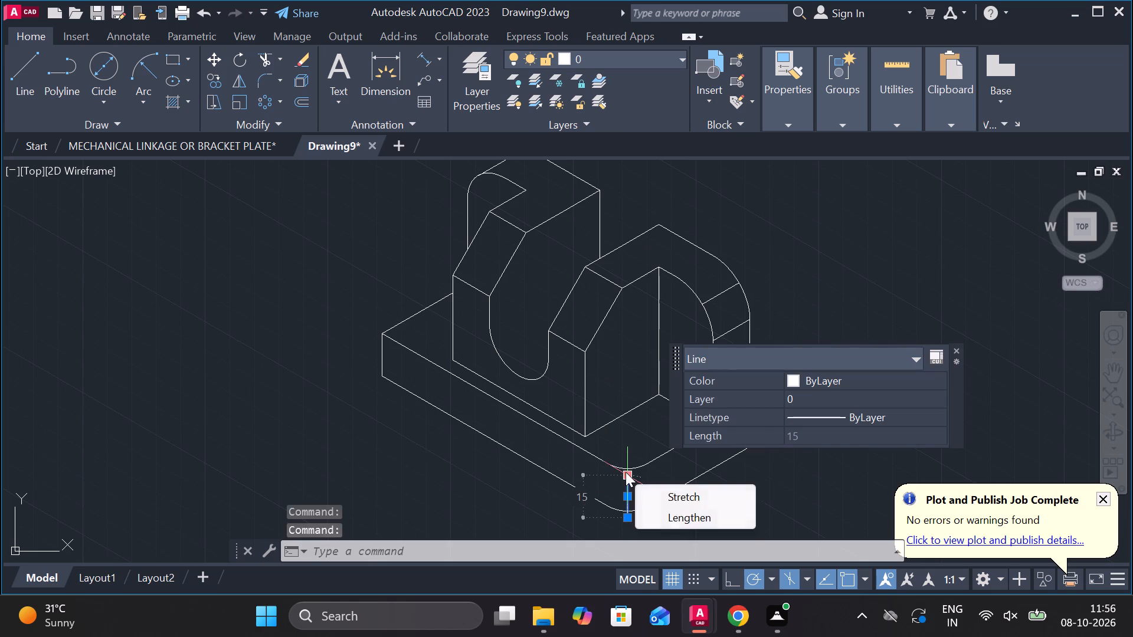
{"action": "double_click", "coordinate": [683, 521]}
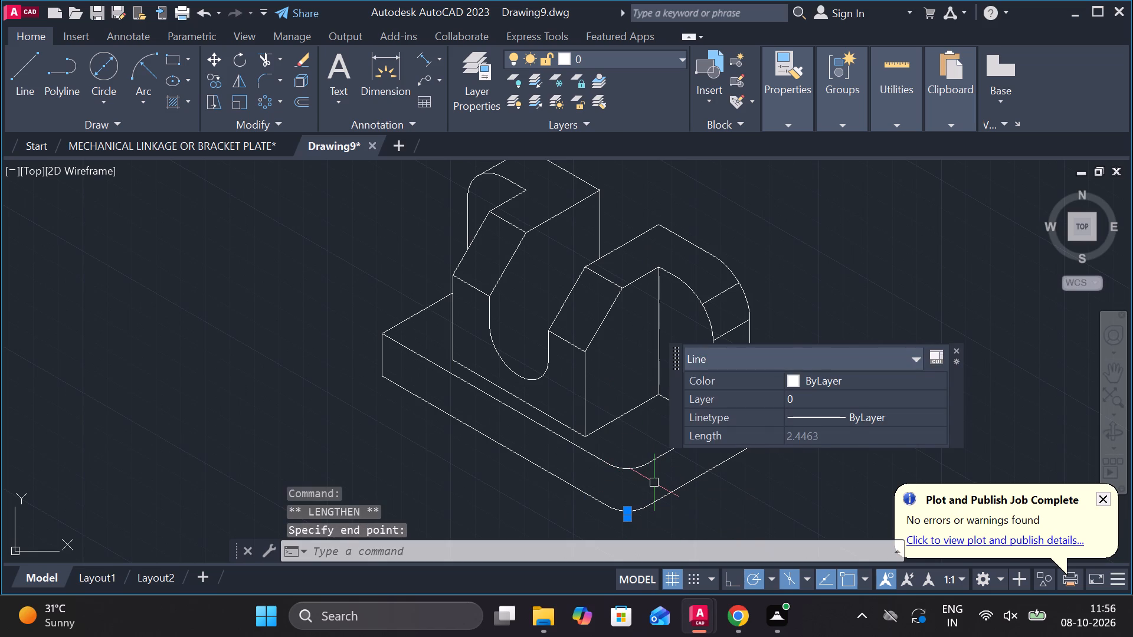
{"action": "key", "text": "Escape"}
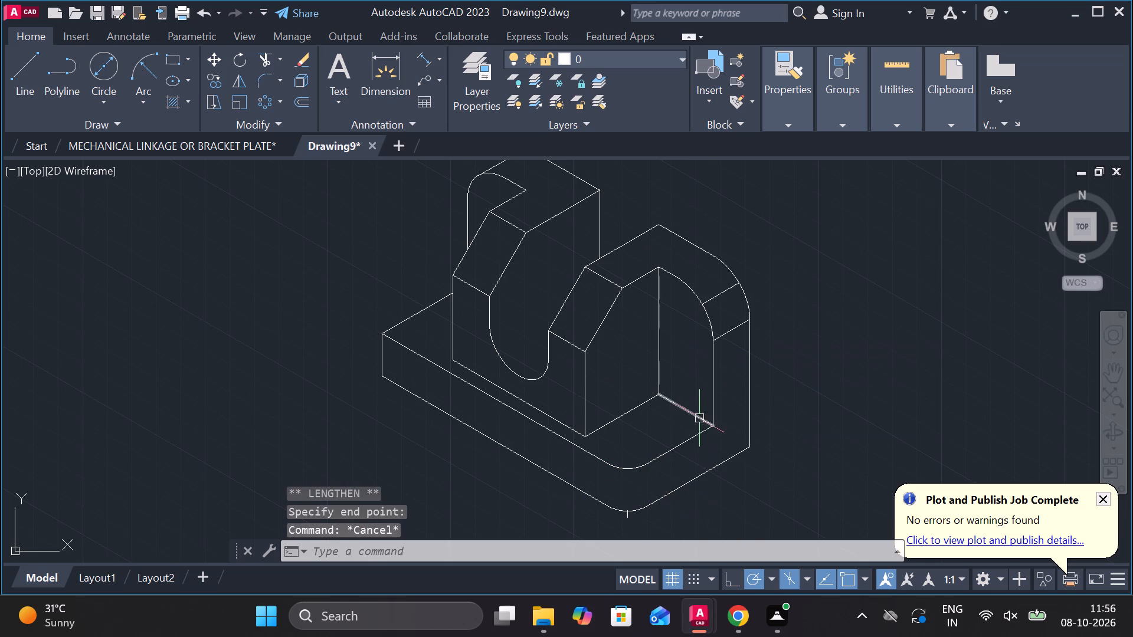
Lengthen the short vertical line at the front corner up to the midpoint of the top fillet arc.
{"action": "scroll", "coordinate": [677, 502], "scroll_direction": "up", "scroll_amount": 1}
{"action": "middle_click_drag", "start_coordinate": [677, 492], "coordinate": [692, 416]}
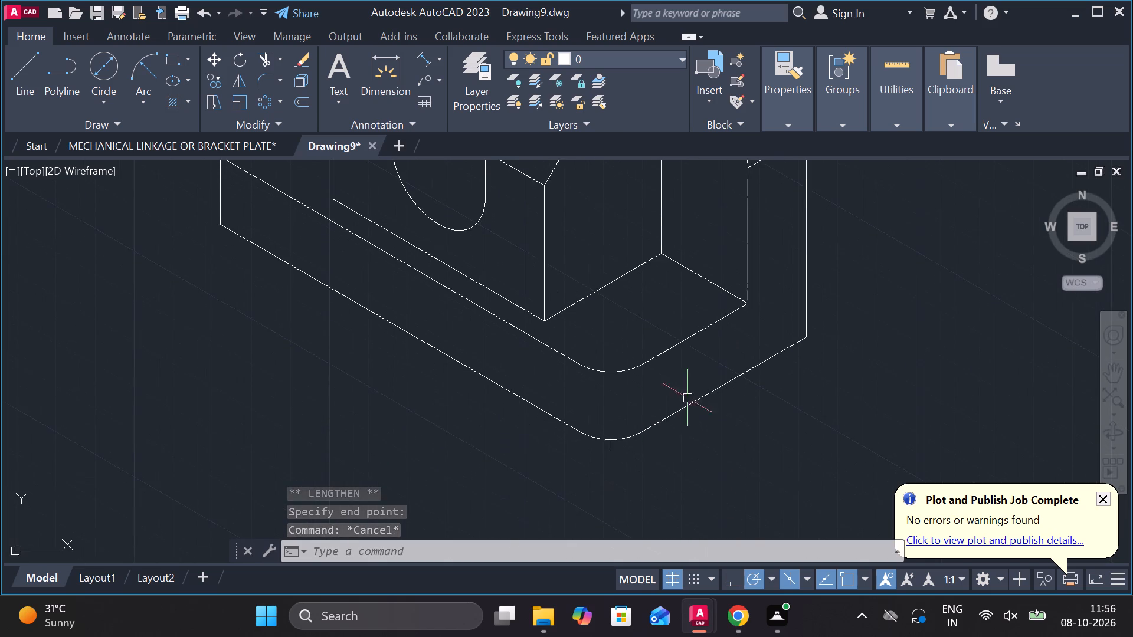
{"action": "scroll", "coordinate": [591, 442], "scroll_direction": "up", "scroll_amount": 2}
{"action": "left_click", "coordinate": [640, 451]}
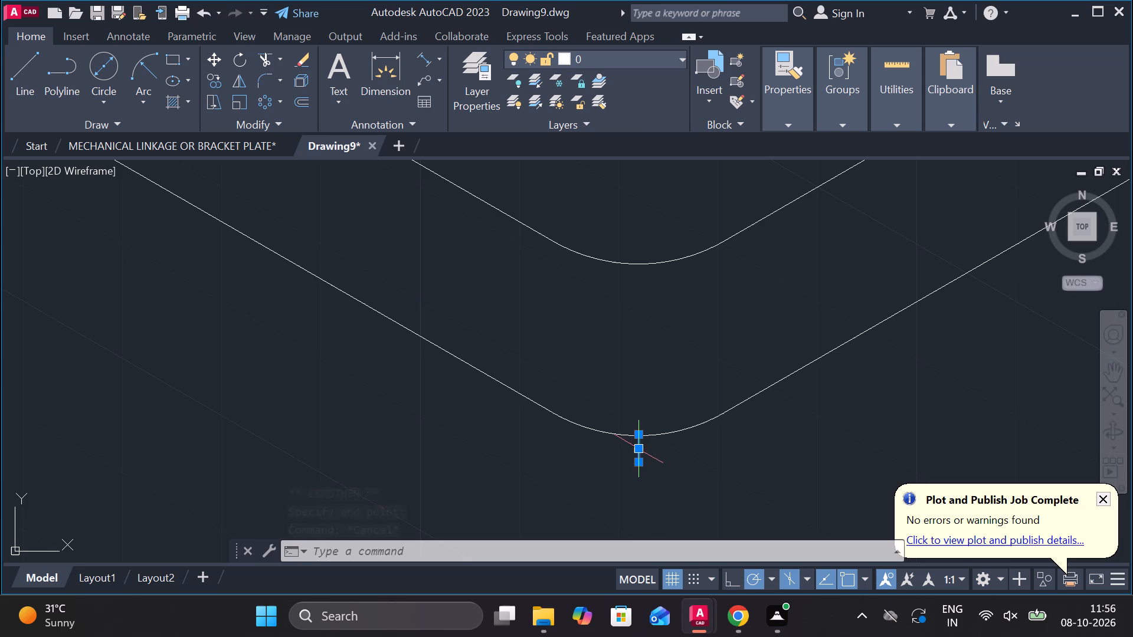
{"action": "left_click", "coordinate": [702, 475]}
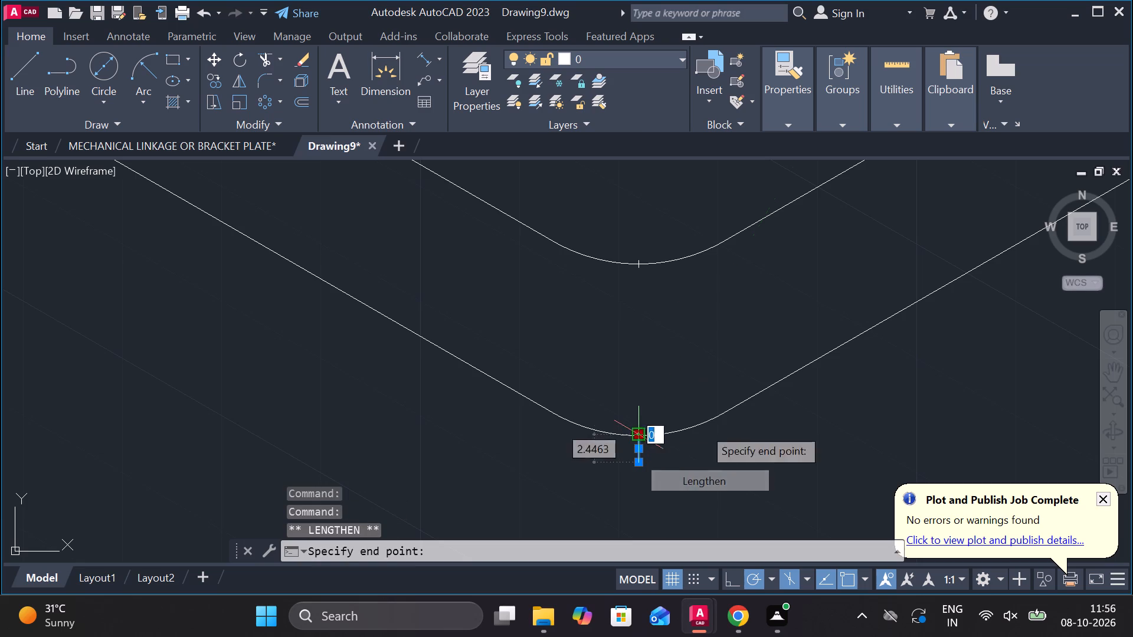
{"action": "left_click", "coordinate": [640, 264]}
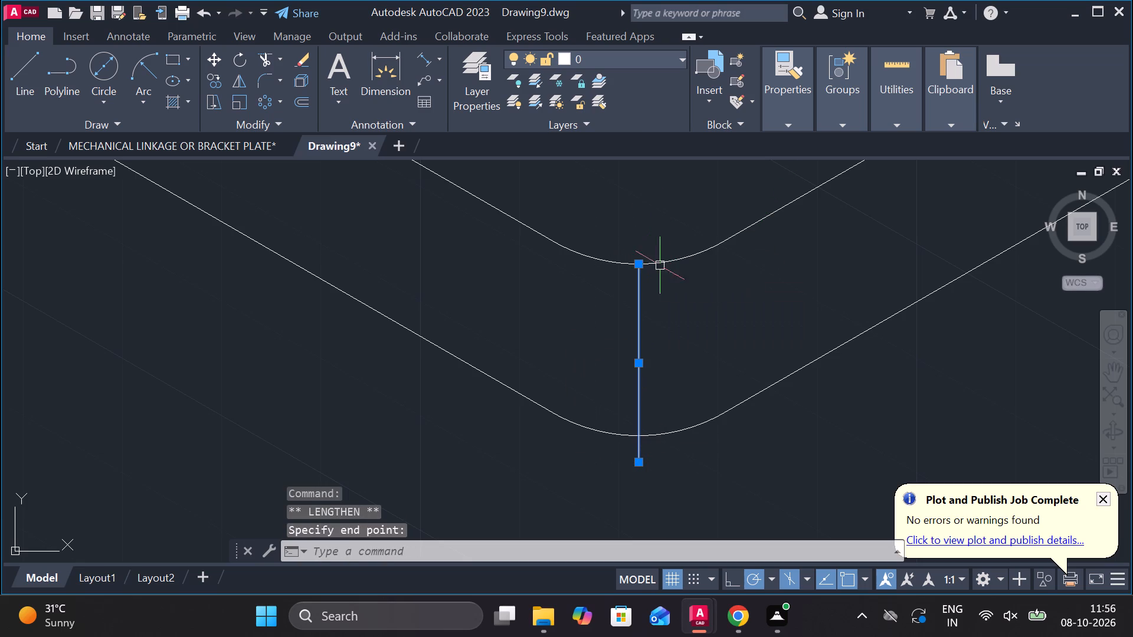
{"action": "key", "text": "Escape"}
Trim the stub of the front corner's vertical line that projects below the bottom fillet arc.
{"action": "type", "text": "TR"}
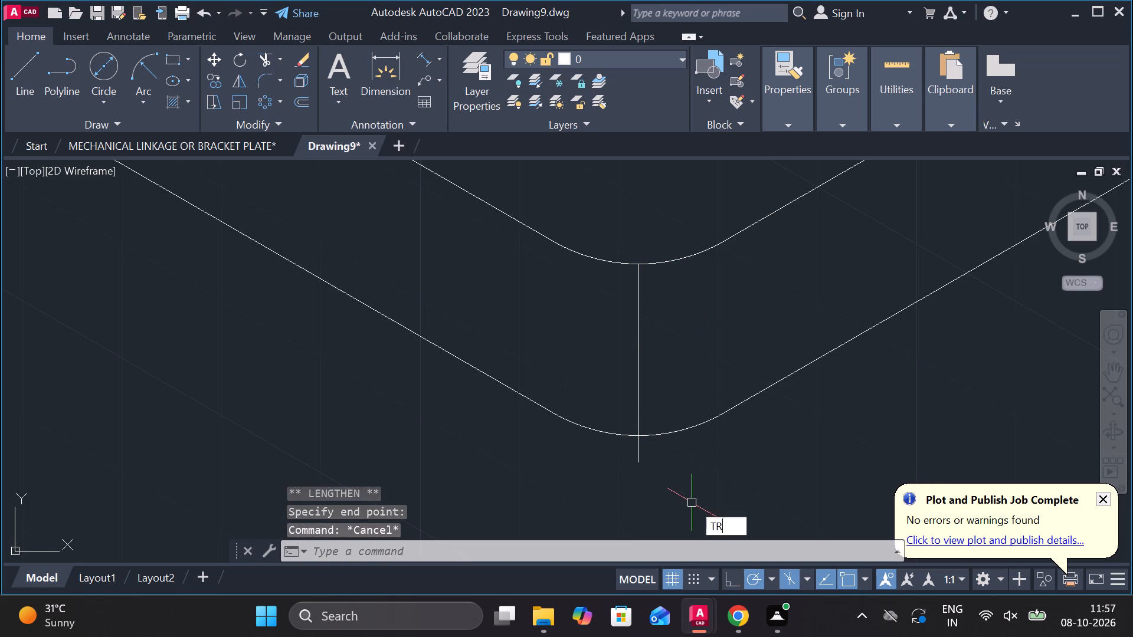
{"action": "key", "text": "space"}
{"action": "left_click", "coordinate": [635, 454]}
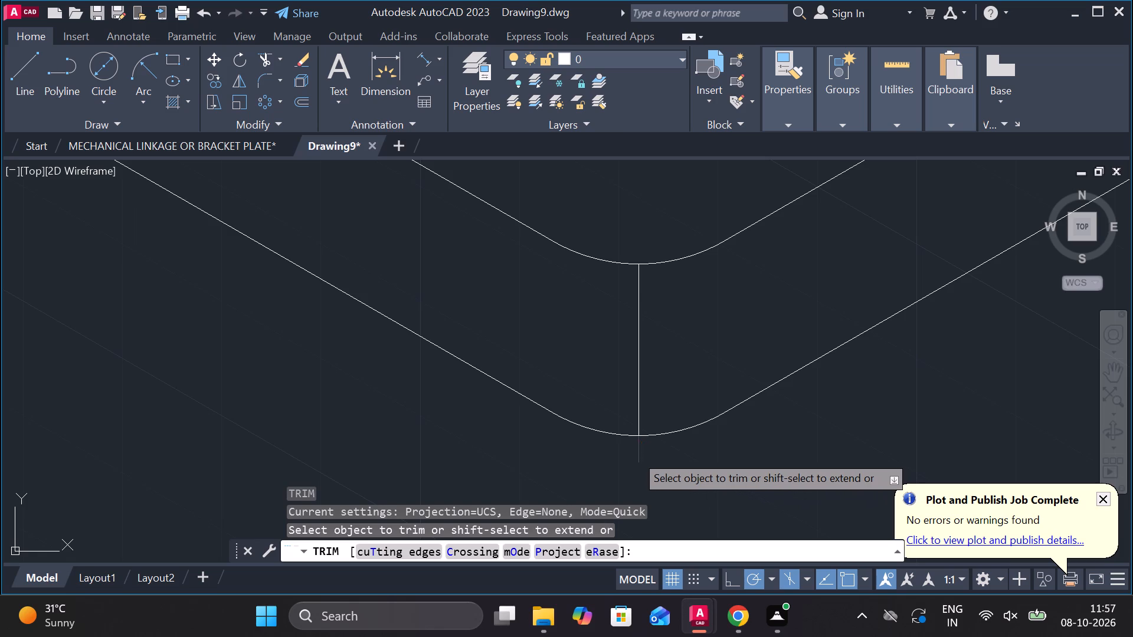
{"action": "scroll", "coordinate": [636, 452], "scroll_direction": "down", "scroll_amount": 2}
{"action": "scroll", "coordinate": [796, 382], "scroll_direction": "down", "scroll_amount": 2}
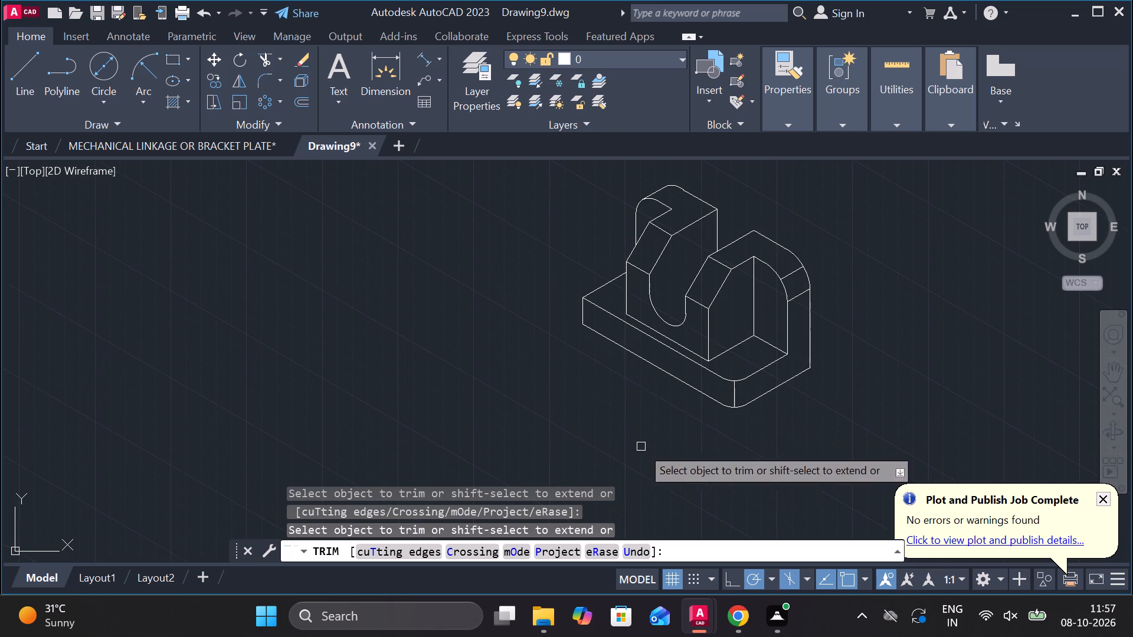
{"action": "scroll", "coordinate": [543, 329], "scroll_direction": "up", "scroll_amount": 1}
{"action": "middle_click_drag", "start_coordinate": [527, 382], "coordinate": [504, 421]}
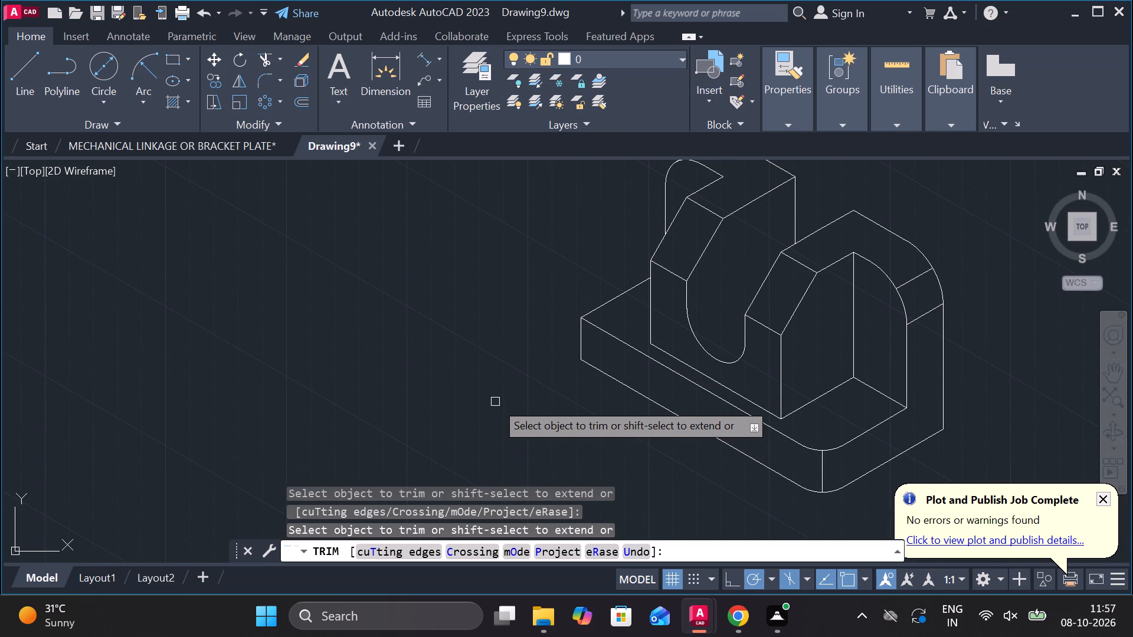
{"action": "scroll", "coordinate": [495, 402], "scroll_direction": "up", "scroll_amount": 1}
{"action": "middle_click", "coordinate": [495, 402]}
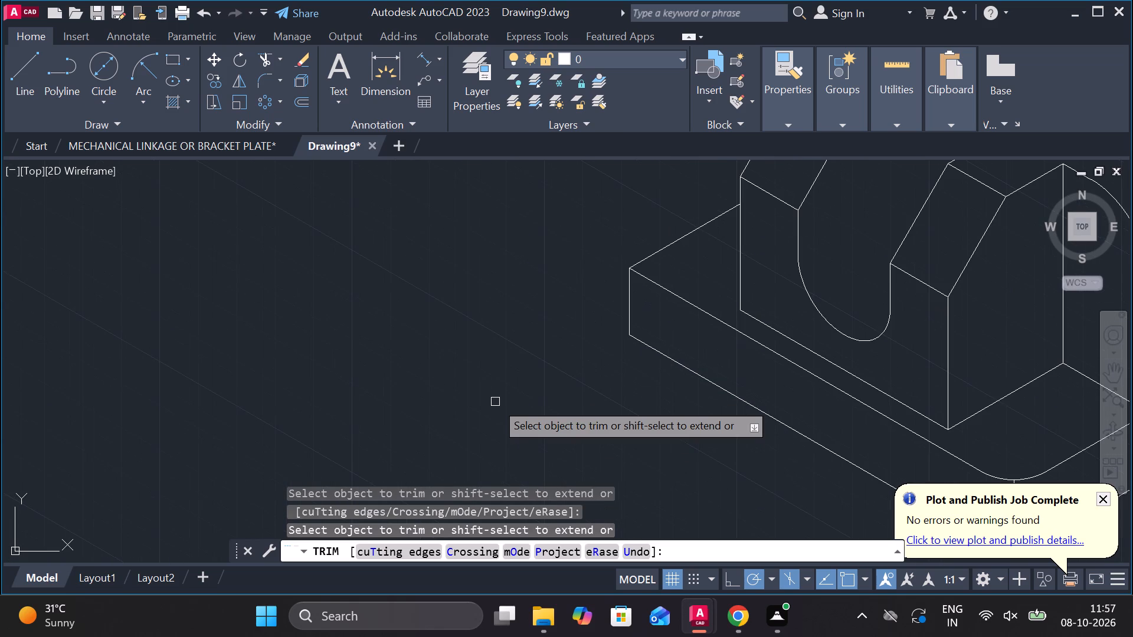
{"action": "middle_click_drag", "start_coordinate": [515, 359], "coordinate": [518, 359]}
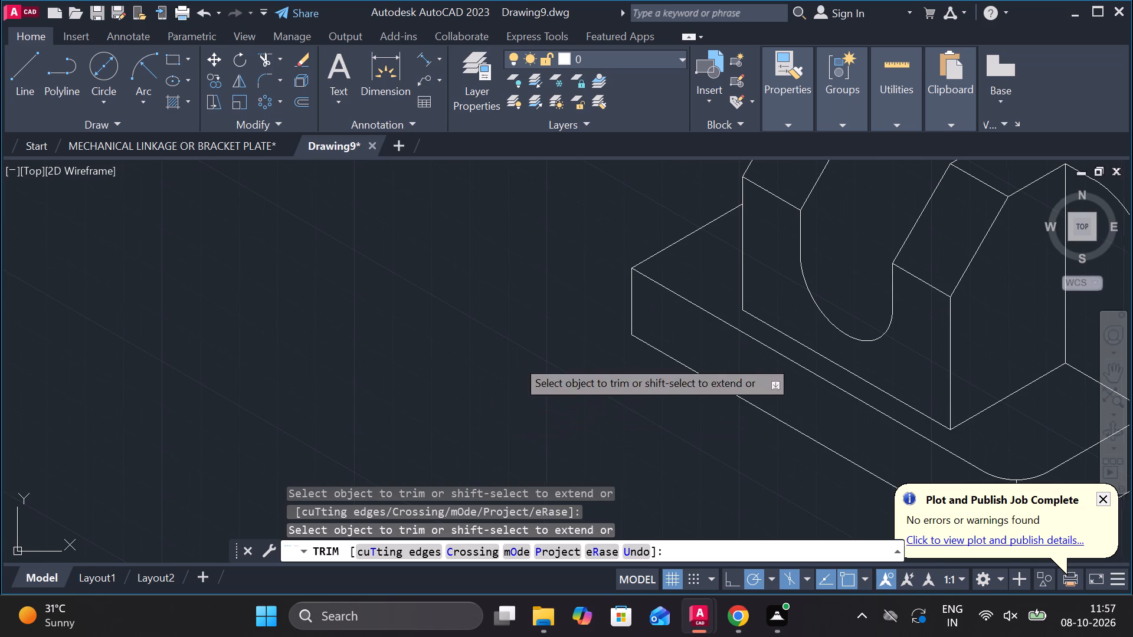
{"action": "middle_click_drag", "start_coordinate": [518, 359], "coordinate": [467, 386]}
{"action": "key", "text": "Escape"}
Fillet the base's far-end lower corner with radius 15 between its vertical edge and the long bottom edge.
{"action": "key", "text": "f"}
{"action": "key", "text": "Return"}
{"action": "key", "text": "r"}
{"action": "key", "text": "Return"}
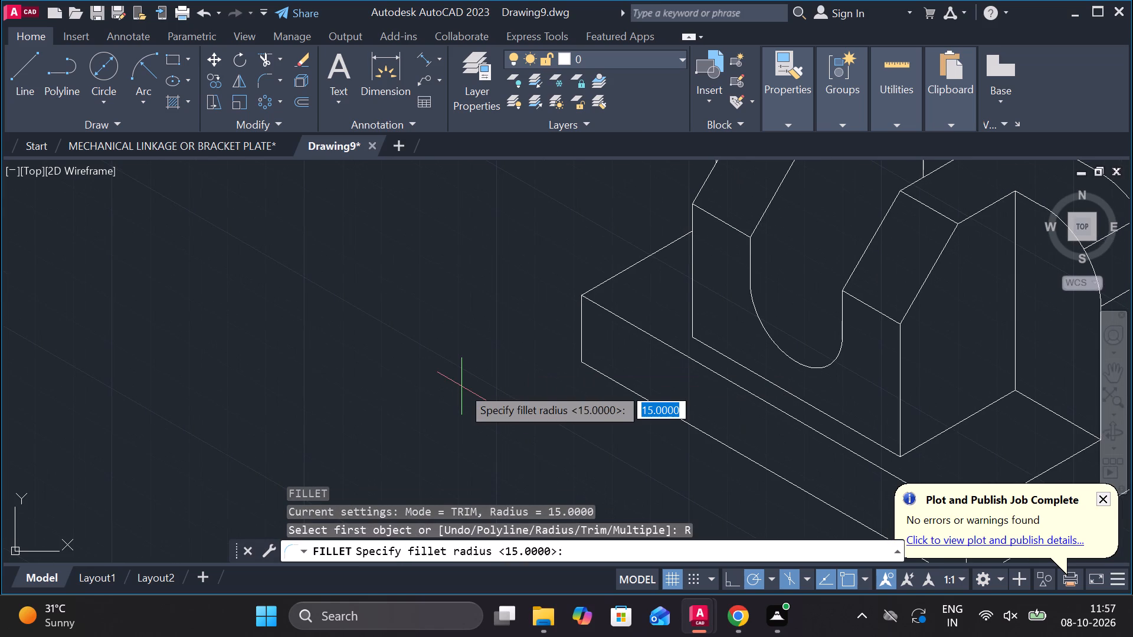
{"action": "key", "text": "Return"}
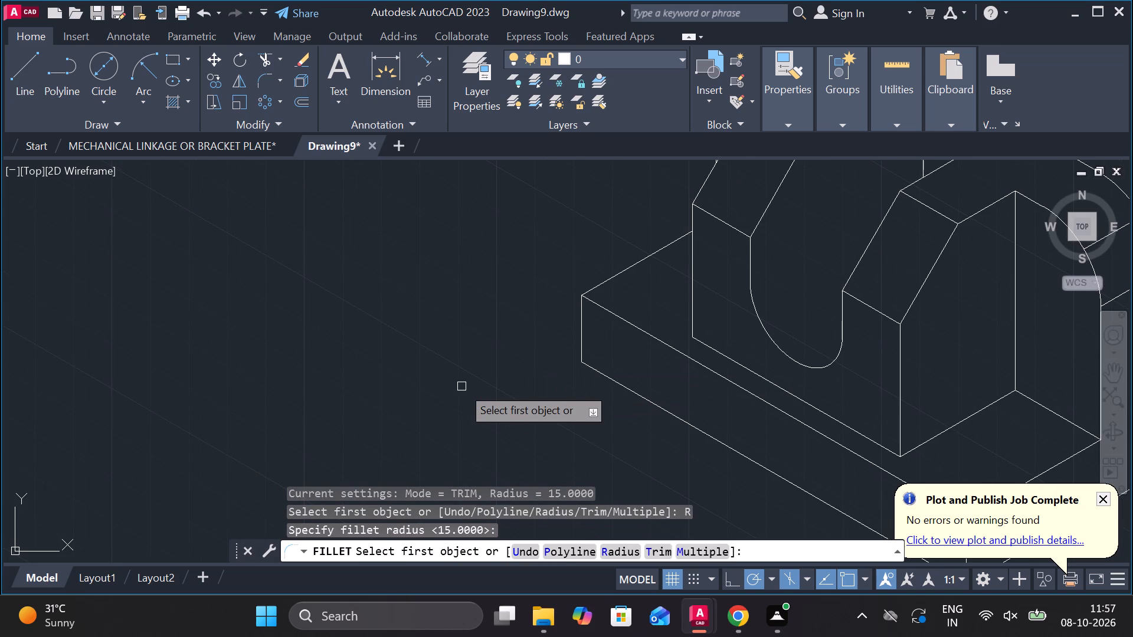
{"action": "double_click", "coordinate": [577, 339]}
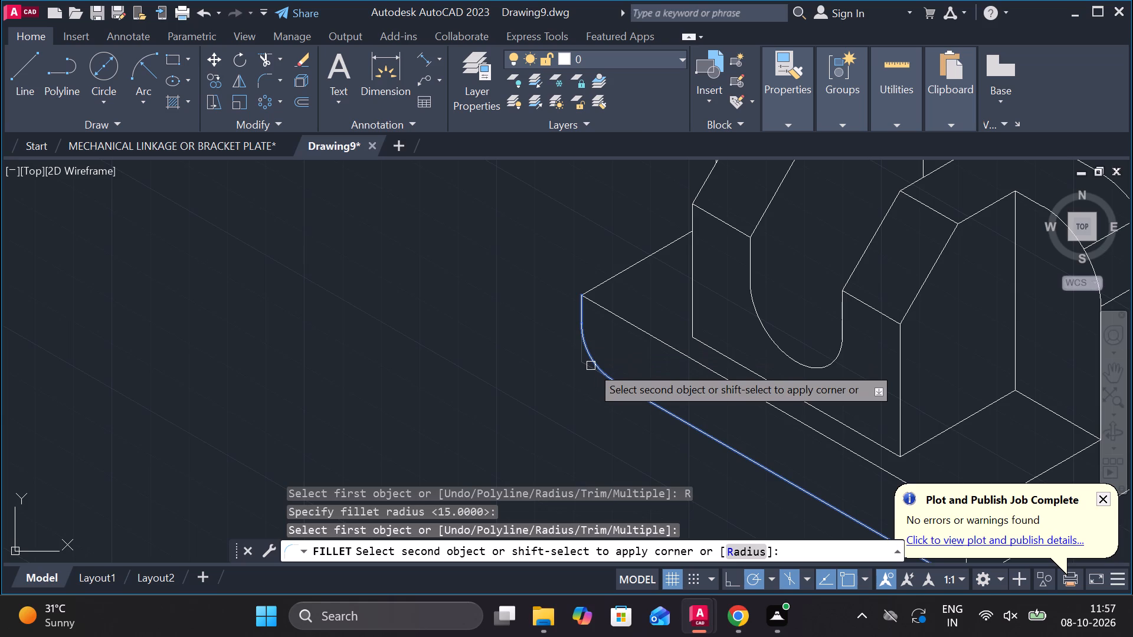
{"action": "left_click", "coordinate": [591, 366]}
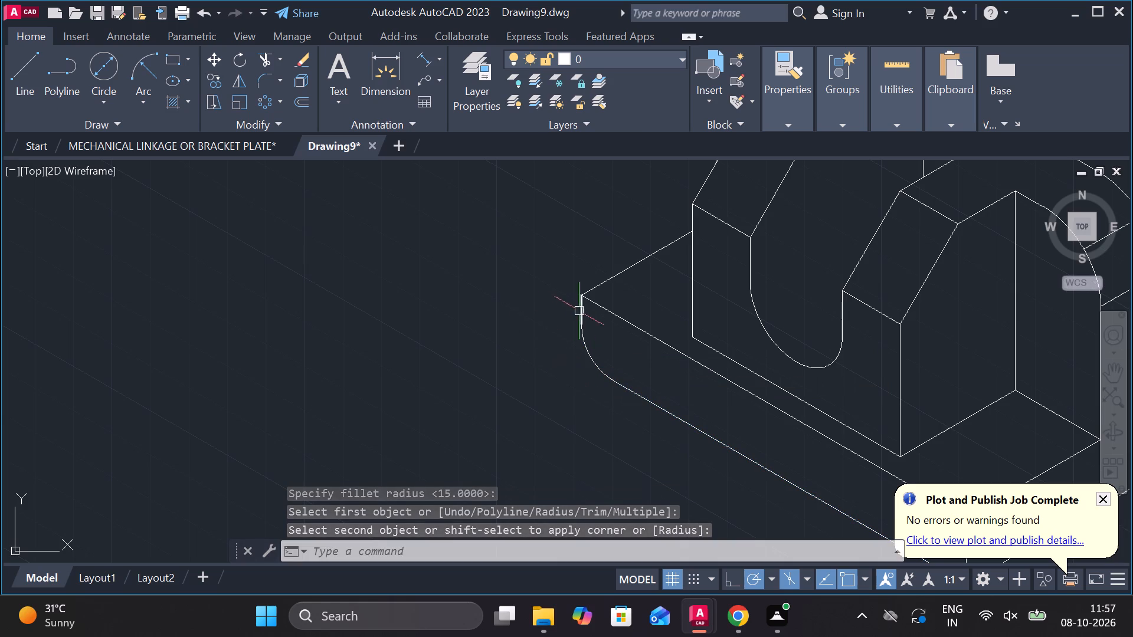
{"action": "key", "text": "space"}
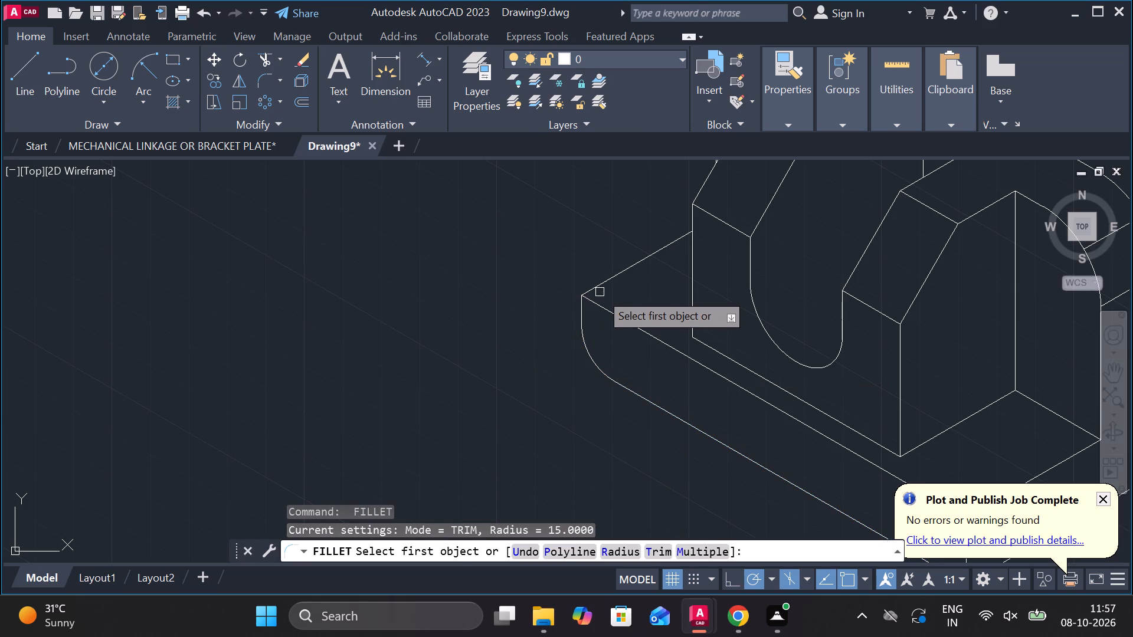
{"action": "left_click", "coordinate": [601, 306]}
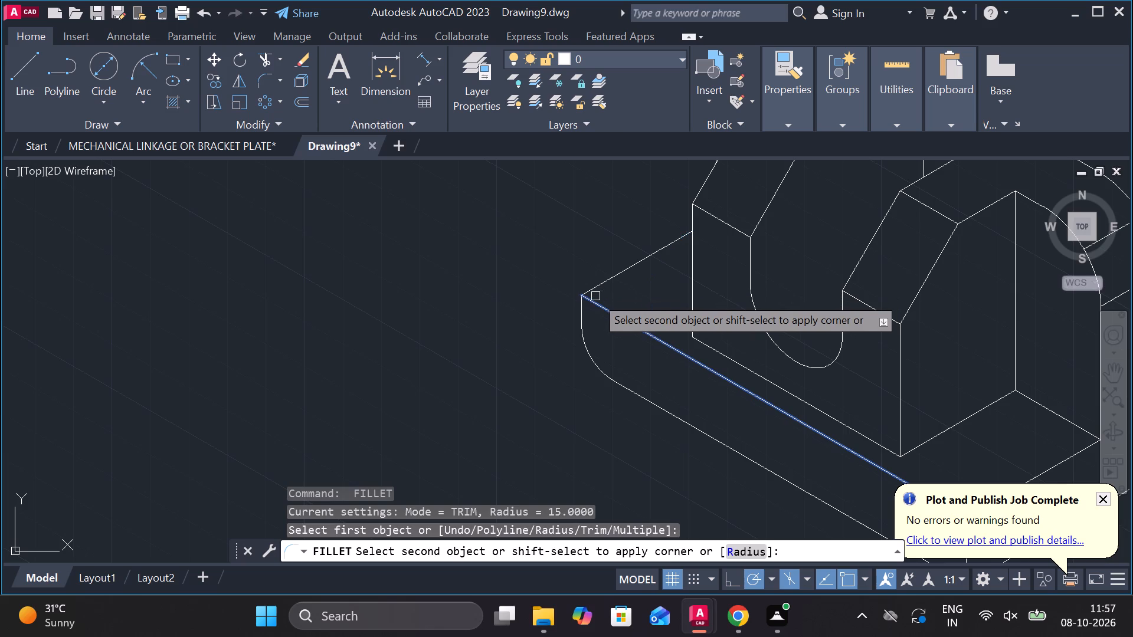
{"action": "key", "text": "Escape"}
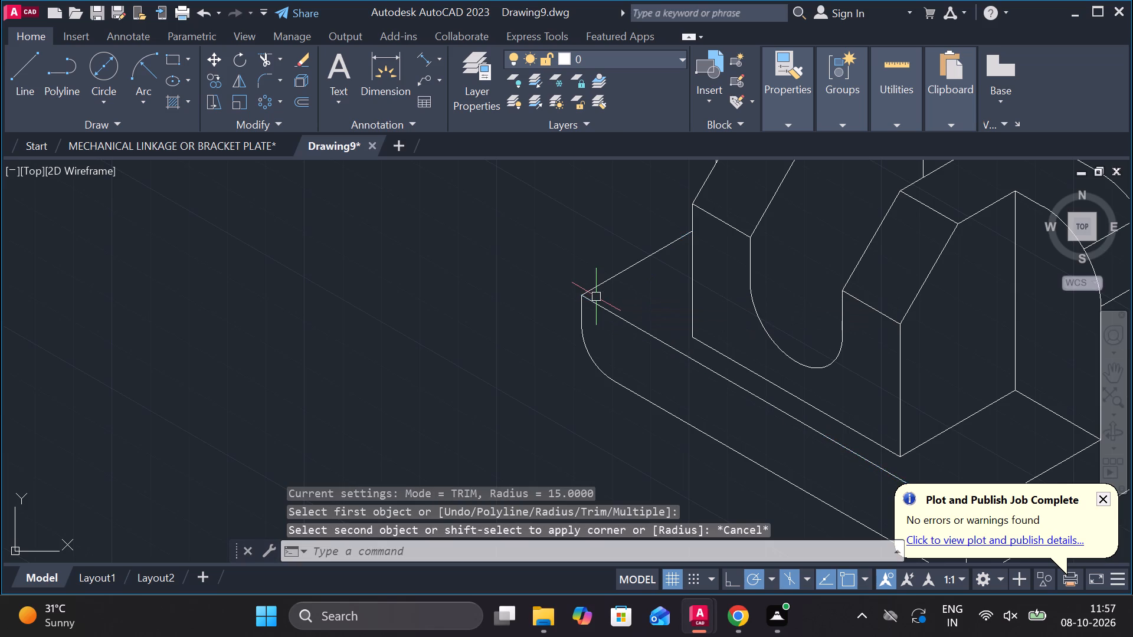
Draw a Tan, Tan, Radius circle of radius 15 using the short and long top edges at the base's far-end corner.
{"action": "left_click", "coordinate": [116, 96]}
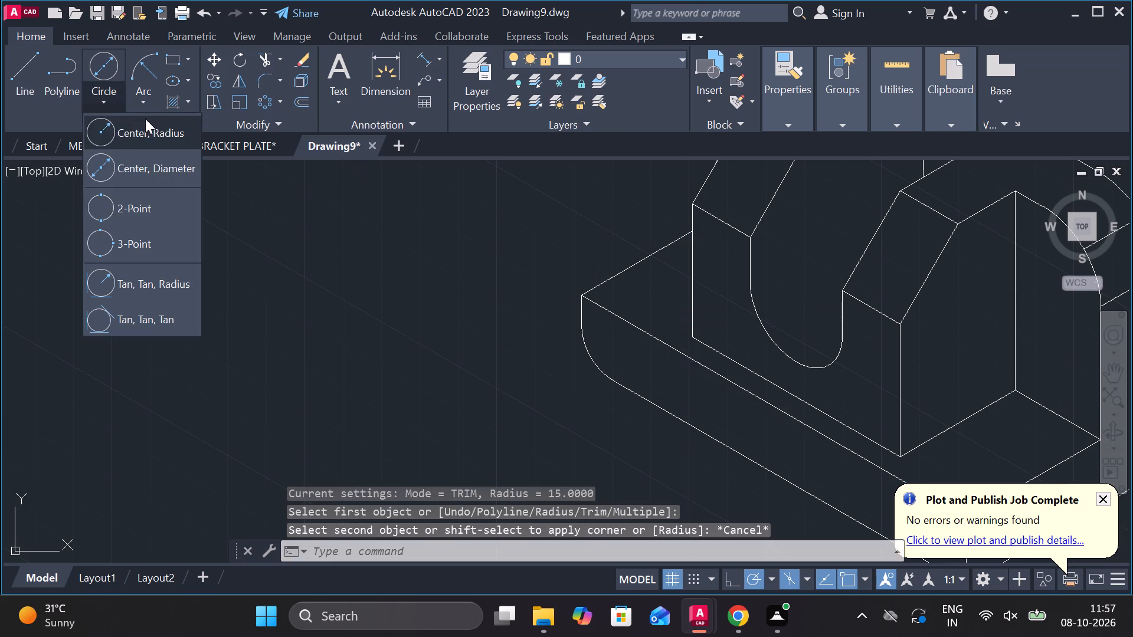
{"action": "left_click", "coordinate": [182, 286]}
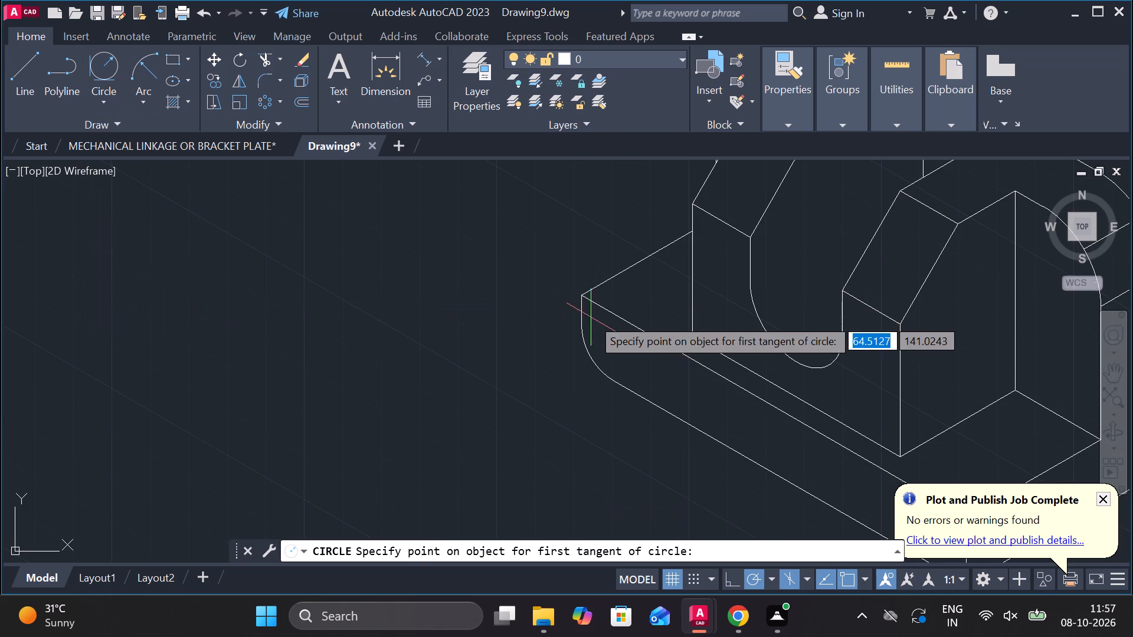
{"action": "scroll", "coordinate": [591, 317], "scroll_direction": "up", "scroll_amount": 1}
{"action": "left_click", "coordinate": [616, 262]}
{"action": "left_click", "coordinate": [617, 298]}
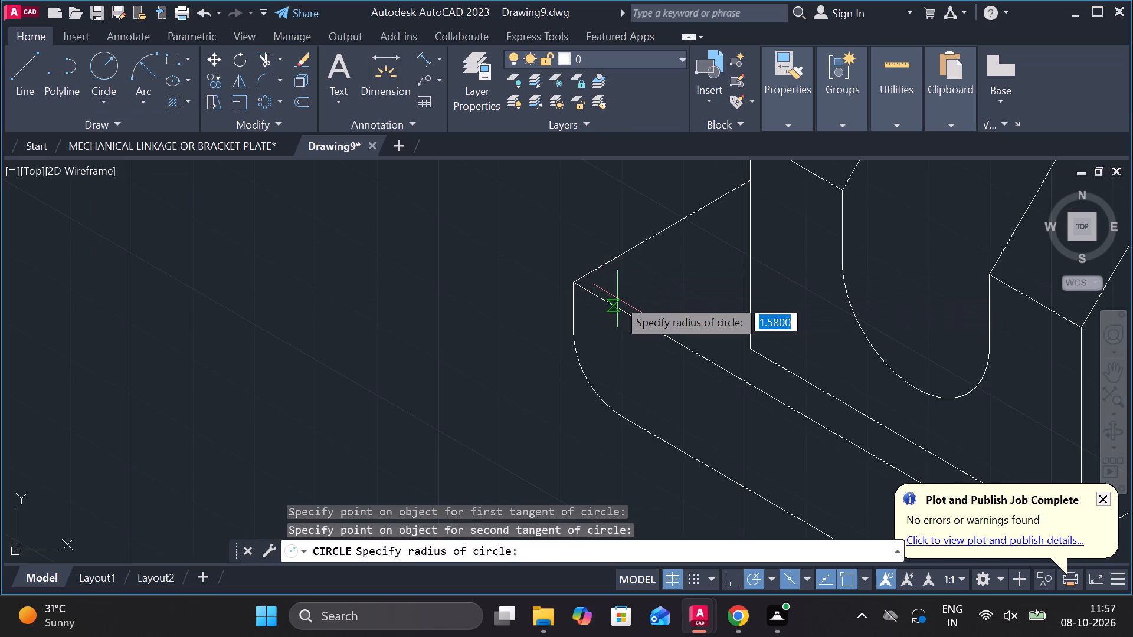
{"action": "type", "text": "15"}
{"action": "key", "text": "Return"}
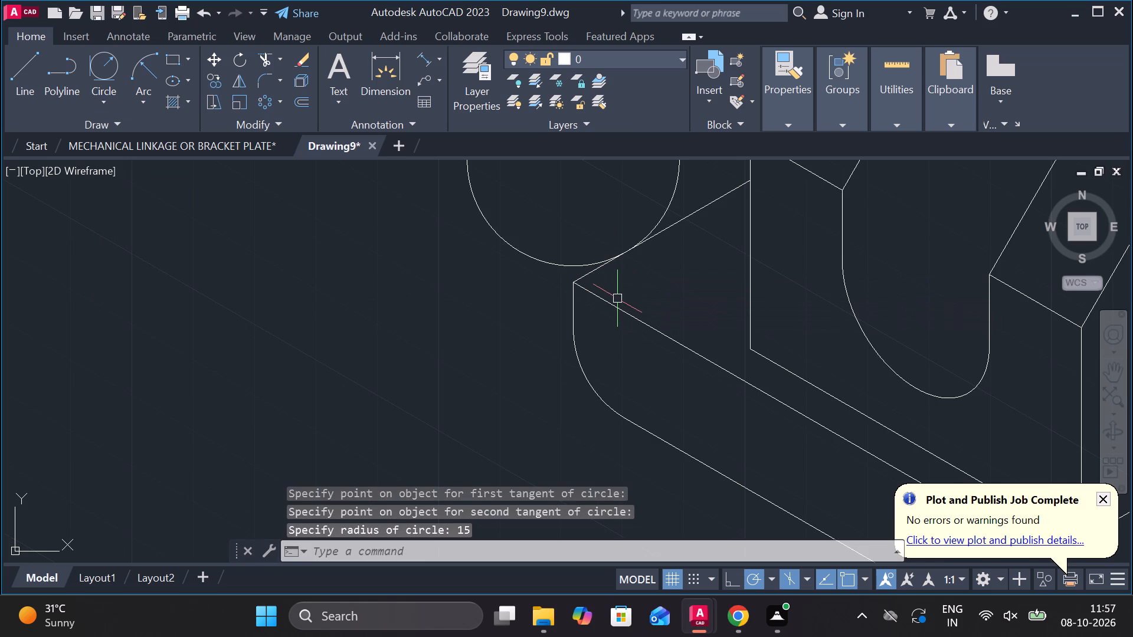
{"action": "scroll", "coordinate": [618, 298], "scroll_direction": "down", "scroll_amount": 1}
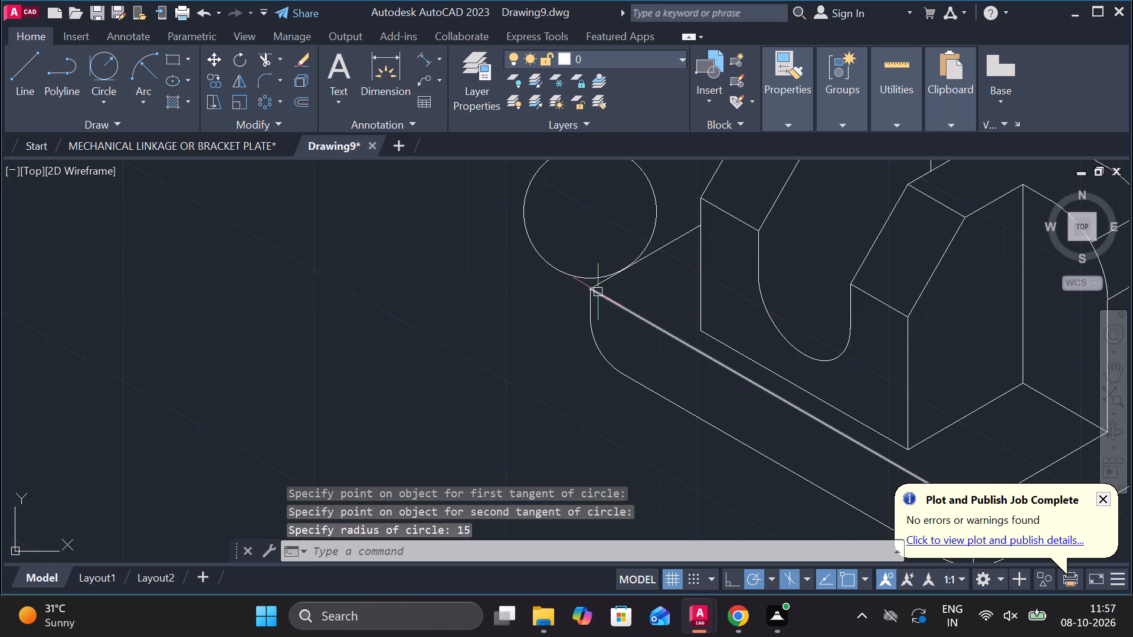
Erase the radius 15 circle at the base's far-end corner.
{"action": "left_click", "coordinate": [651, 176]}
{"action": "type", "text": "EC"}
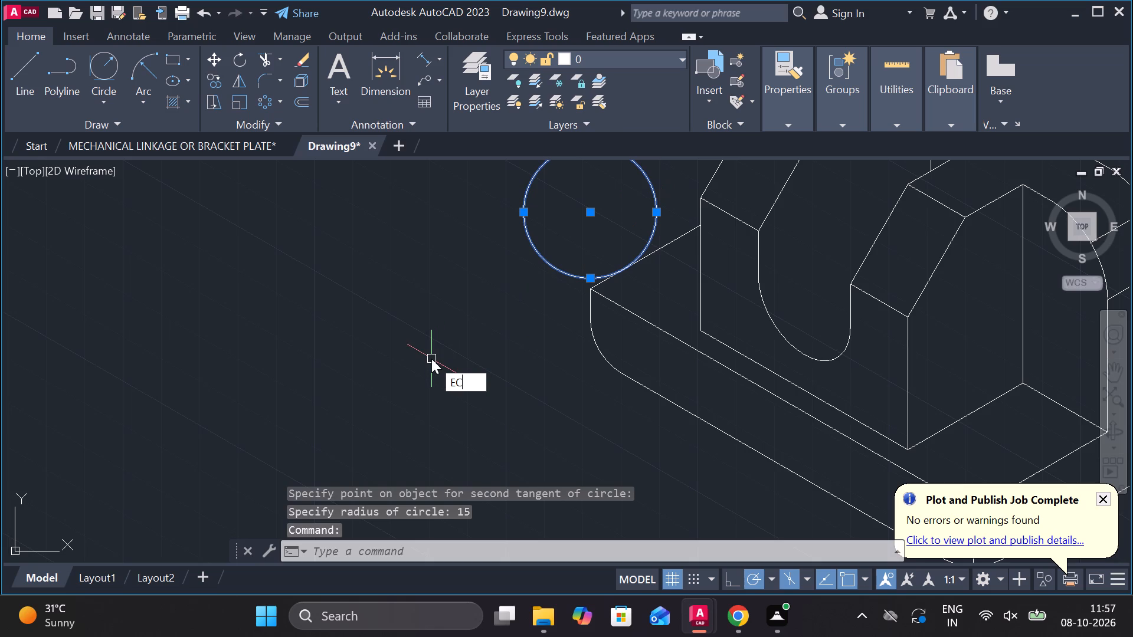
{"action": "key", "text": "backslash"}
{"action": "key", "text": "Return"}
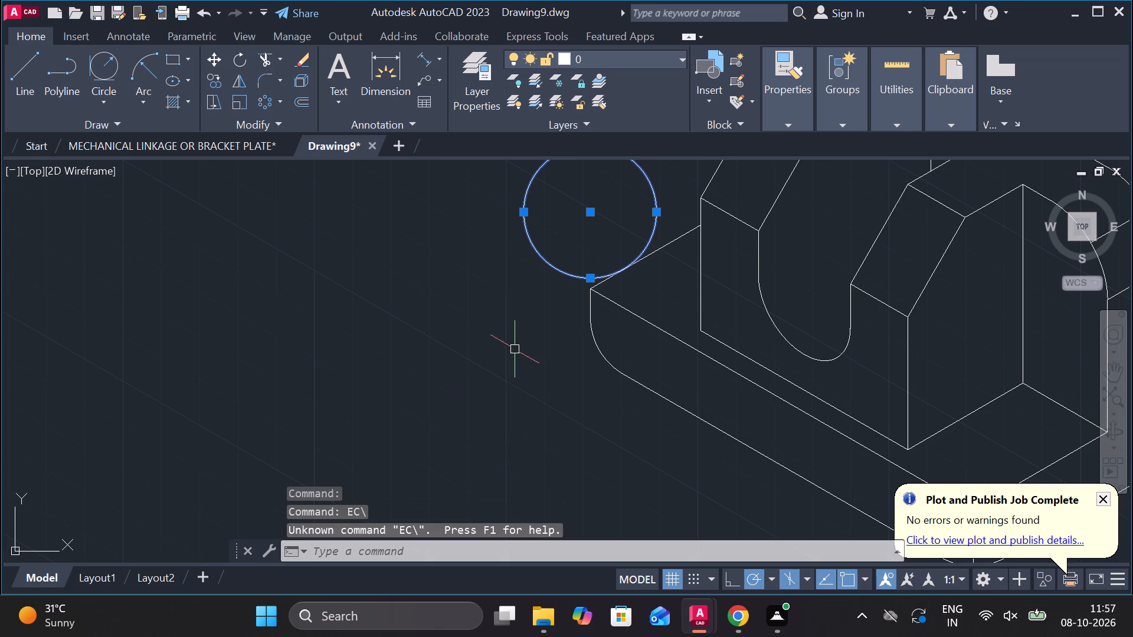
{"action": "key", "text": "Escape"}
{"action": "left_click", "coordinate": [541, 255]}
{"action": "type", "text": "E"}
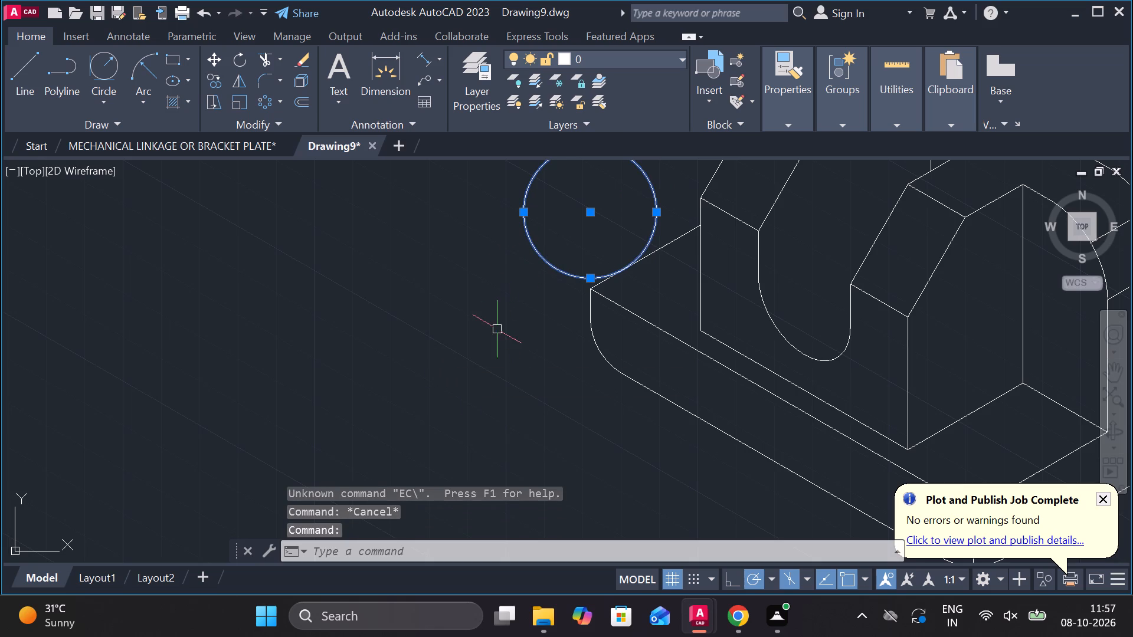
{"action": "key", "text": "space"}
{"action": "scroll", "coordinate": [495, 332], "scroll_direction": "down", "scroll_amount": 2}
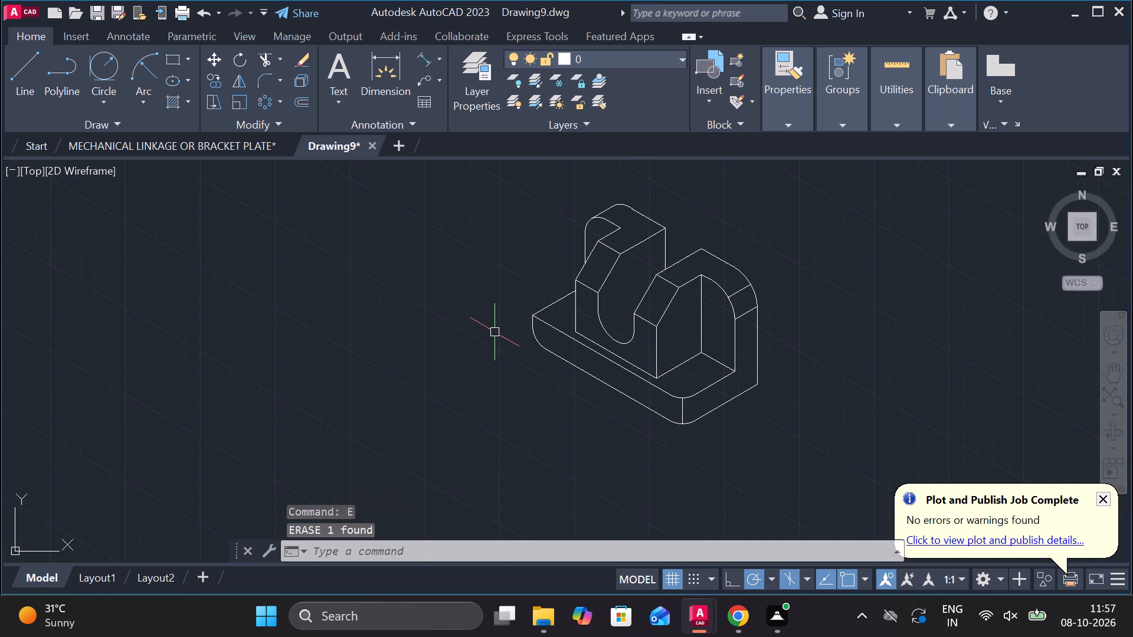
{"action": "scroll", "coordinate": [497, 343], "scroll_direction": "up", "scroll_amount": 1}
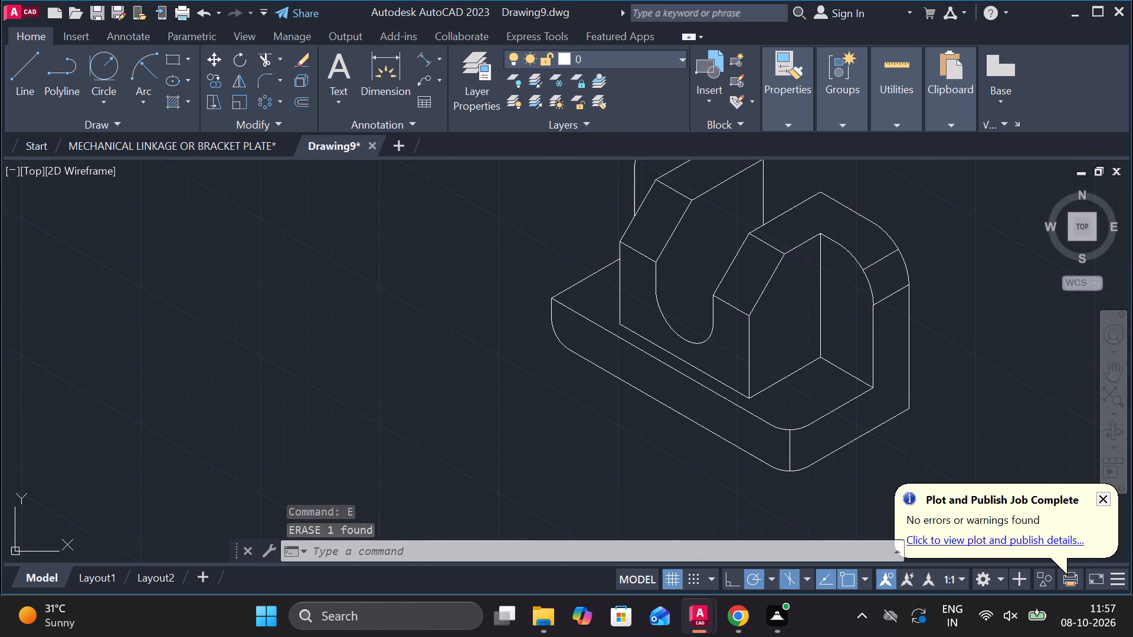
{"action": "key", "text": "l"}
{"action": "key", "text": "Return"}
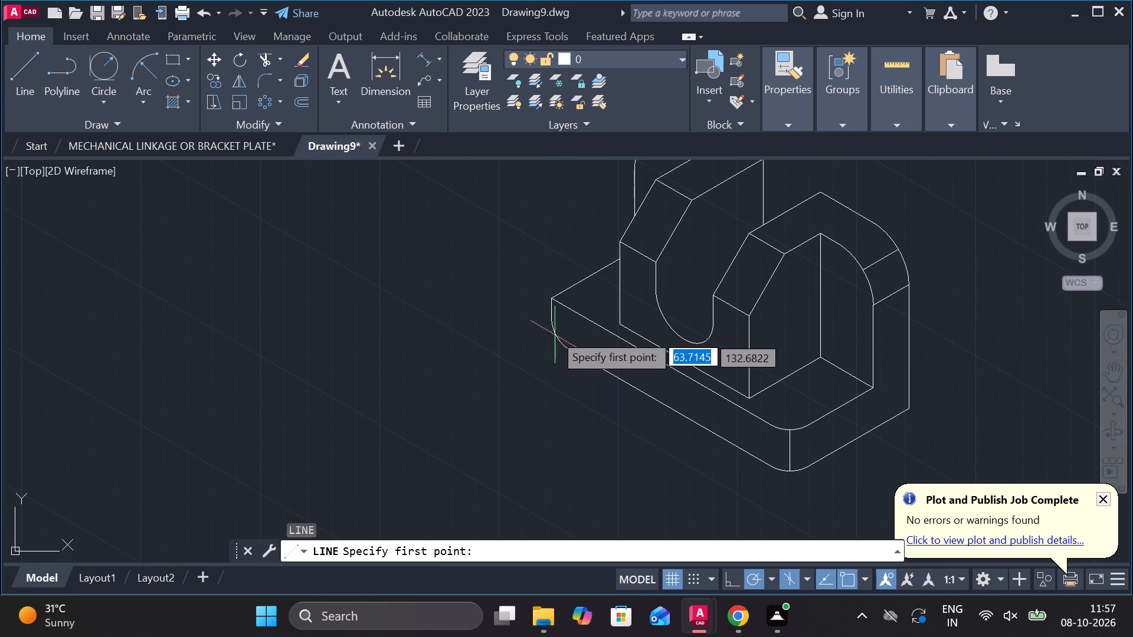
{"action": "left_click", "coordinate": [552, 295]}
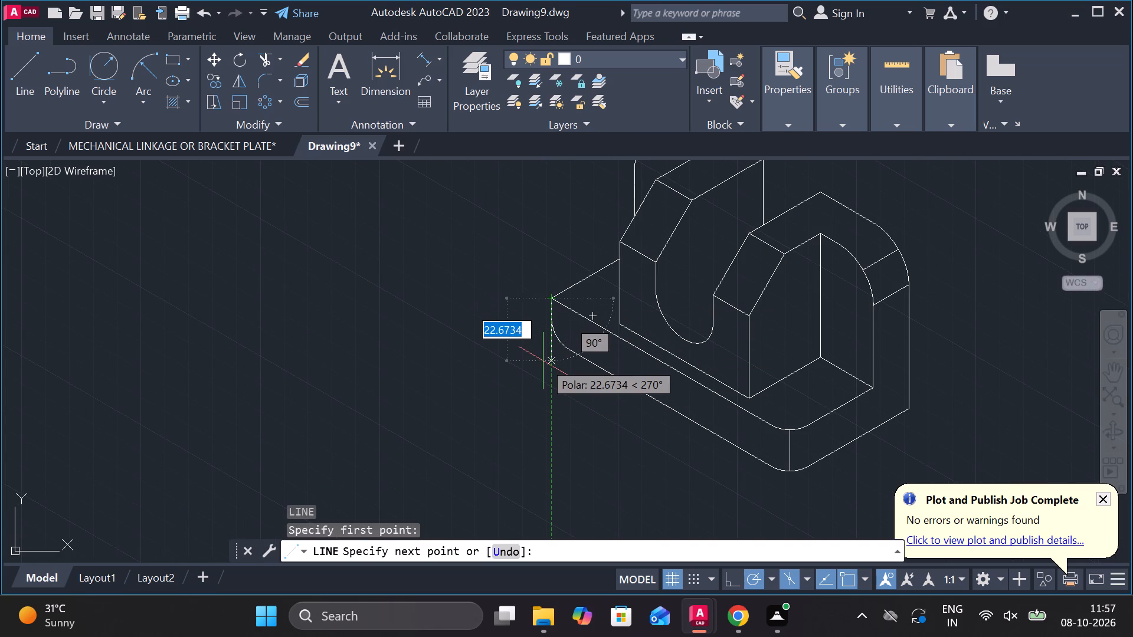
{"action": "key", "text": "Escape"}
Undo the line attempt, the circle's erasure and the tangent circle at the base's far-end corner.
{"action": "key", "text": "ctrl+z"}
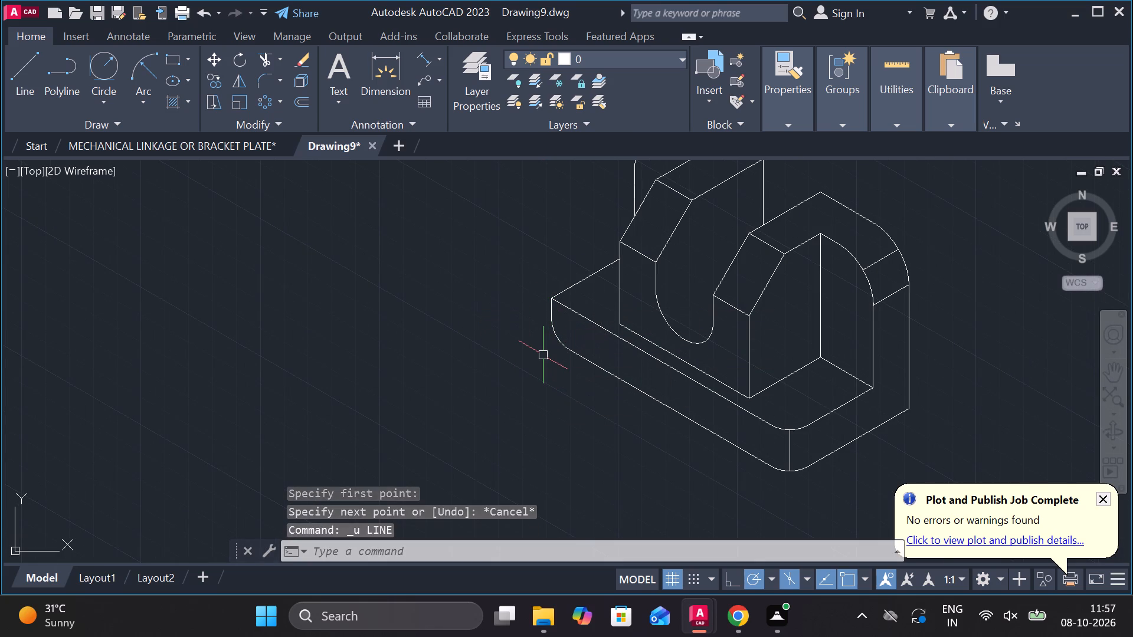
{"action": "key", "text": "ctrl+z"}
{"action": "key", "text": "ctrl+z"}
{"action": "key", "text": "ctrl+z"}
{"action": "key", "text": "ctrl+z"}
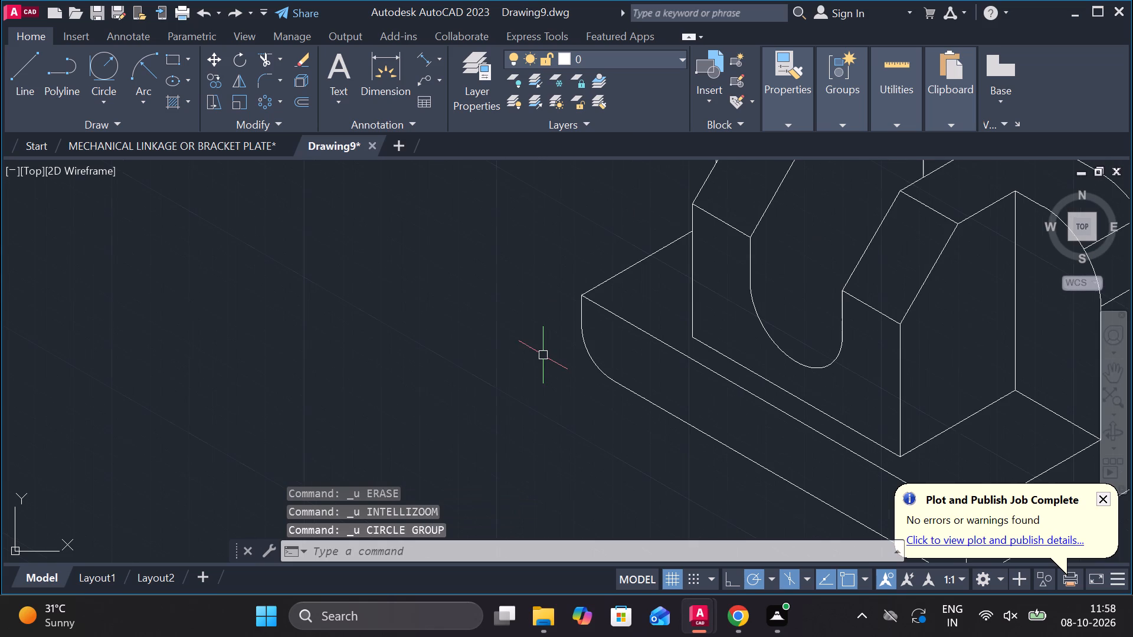
Undo the two radius 15 fillets at the base's far-end corner.
{"action": "key", "text": "ctrl+z"}
{"action": "key", "text": "ctrl+z"}
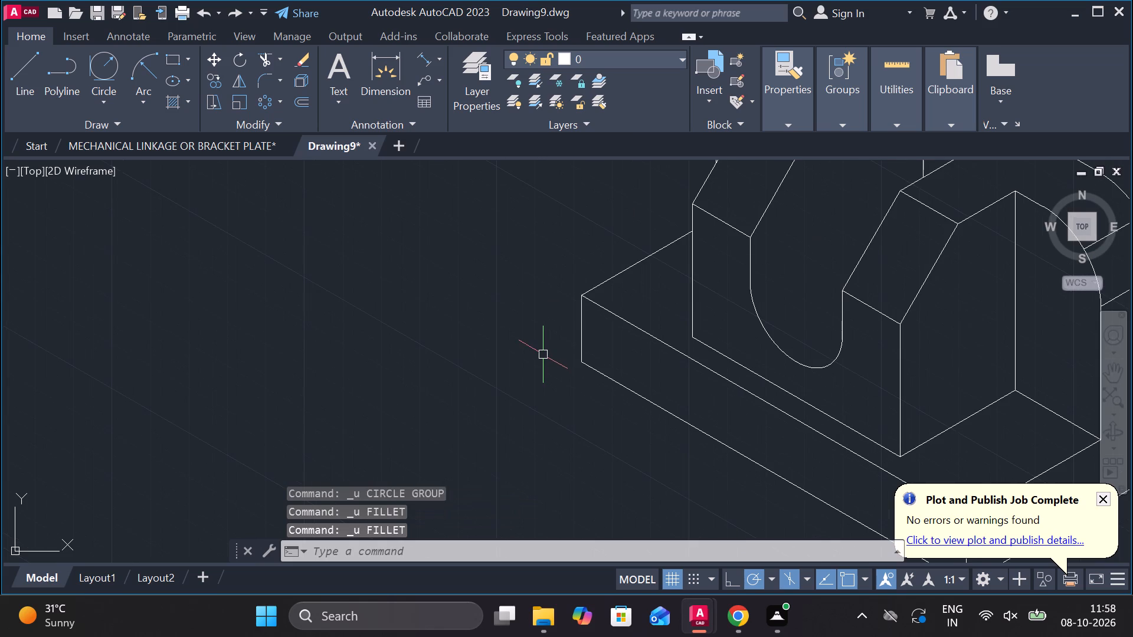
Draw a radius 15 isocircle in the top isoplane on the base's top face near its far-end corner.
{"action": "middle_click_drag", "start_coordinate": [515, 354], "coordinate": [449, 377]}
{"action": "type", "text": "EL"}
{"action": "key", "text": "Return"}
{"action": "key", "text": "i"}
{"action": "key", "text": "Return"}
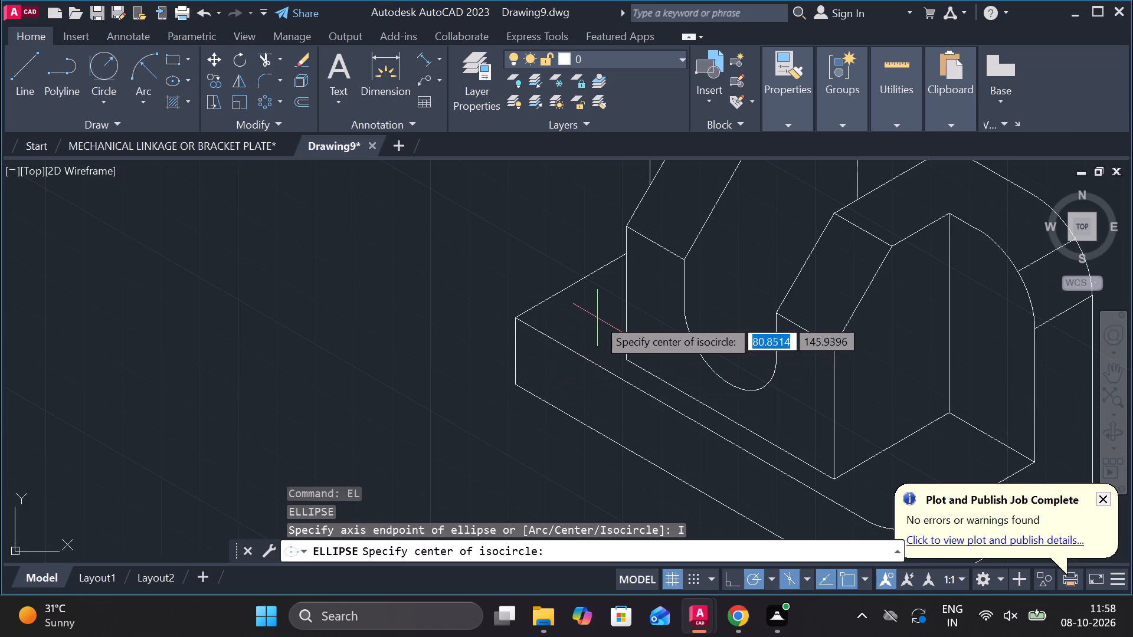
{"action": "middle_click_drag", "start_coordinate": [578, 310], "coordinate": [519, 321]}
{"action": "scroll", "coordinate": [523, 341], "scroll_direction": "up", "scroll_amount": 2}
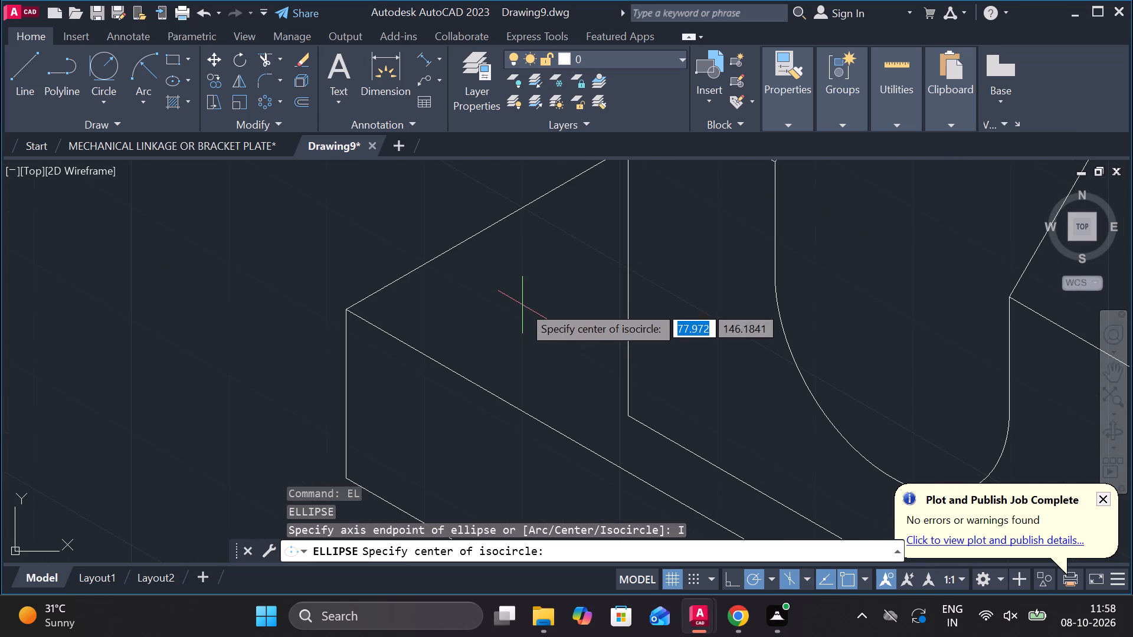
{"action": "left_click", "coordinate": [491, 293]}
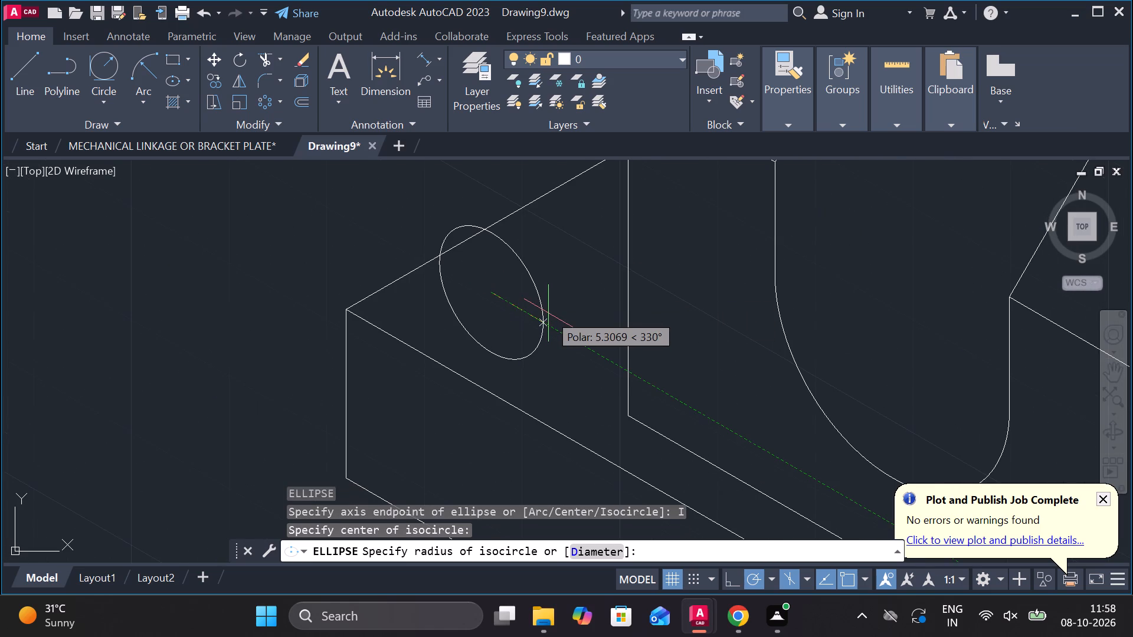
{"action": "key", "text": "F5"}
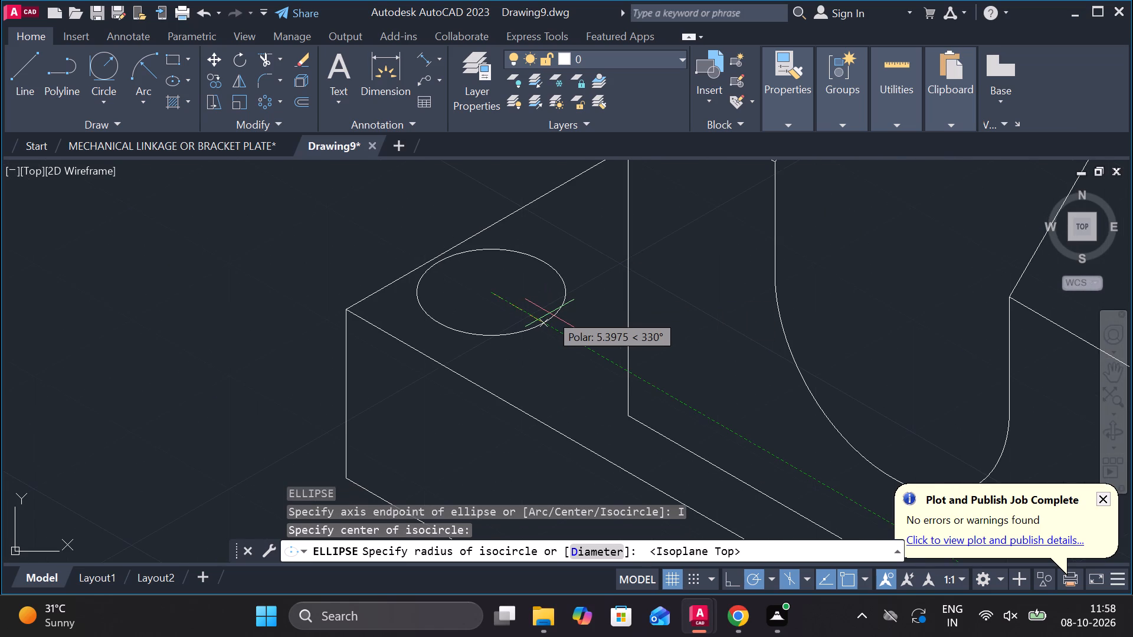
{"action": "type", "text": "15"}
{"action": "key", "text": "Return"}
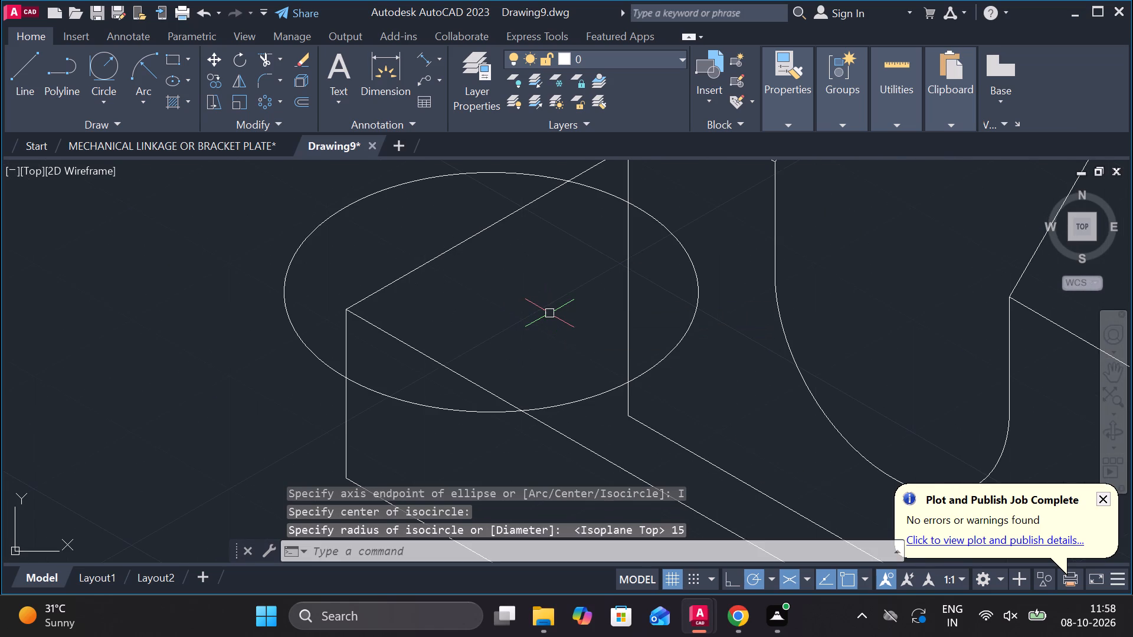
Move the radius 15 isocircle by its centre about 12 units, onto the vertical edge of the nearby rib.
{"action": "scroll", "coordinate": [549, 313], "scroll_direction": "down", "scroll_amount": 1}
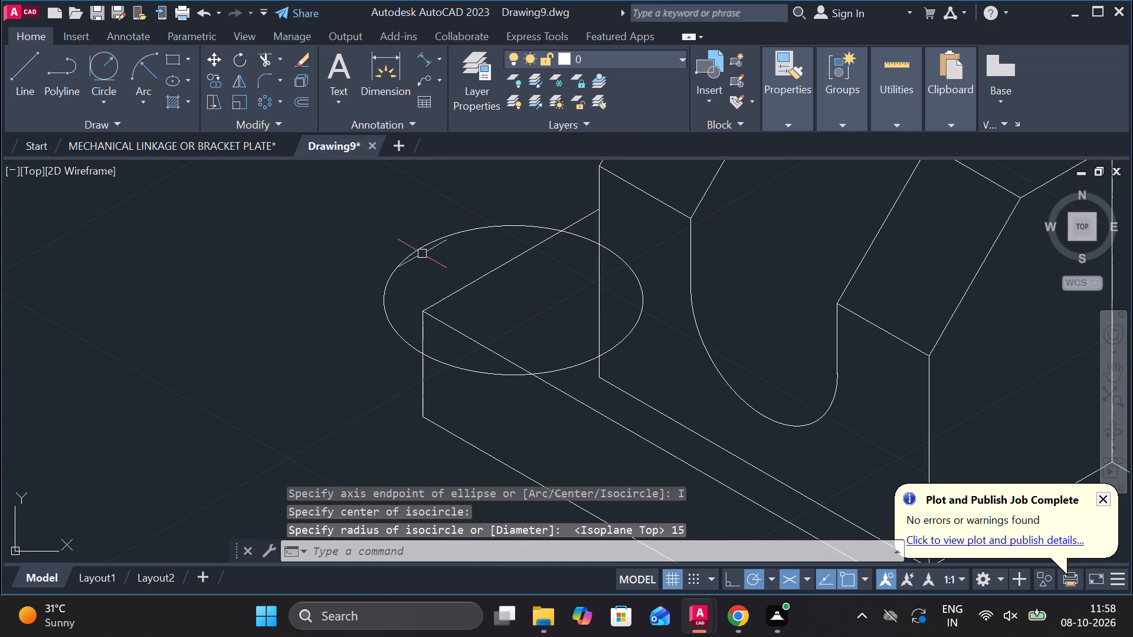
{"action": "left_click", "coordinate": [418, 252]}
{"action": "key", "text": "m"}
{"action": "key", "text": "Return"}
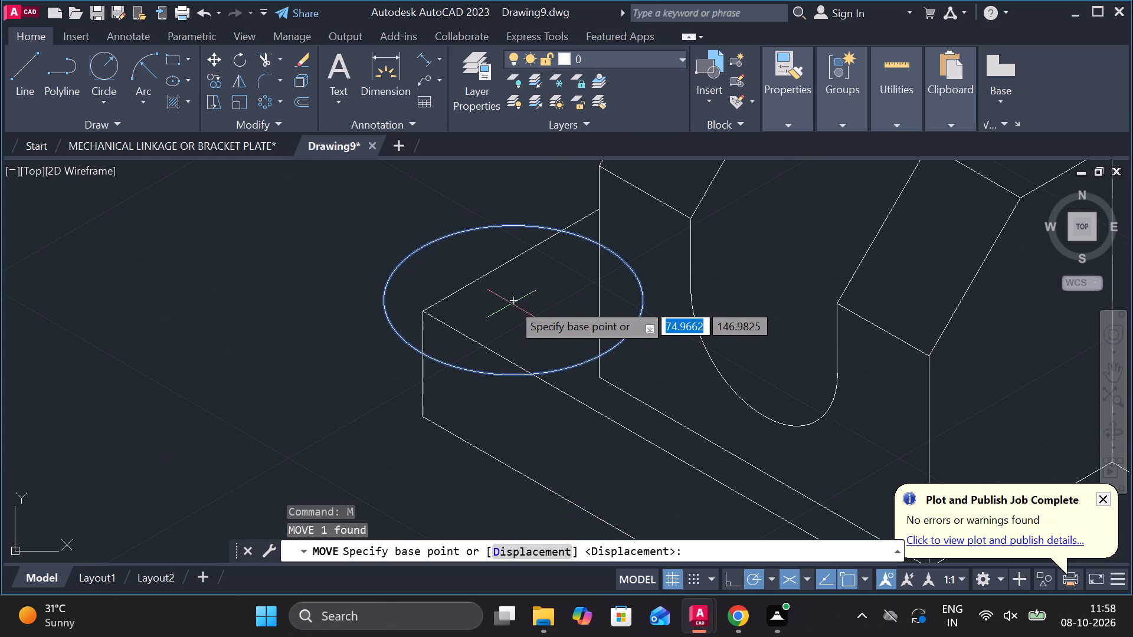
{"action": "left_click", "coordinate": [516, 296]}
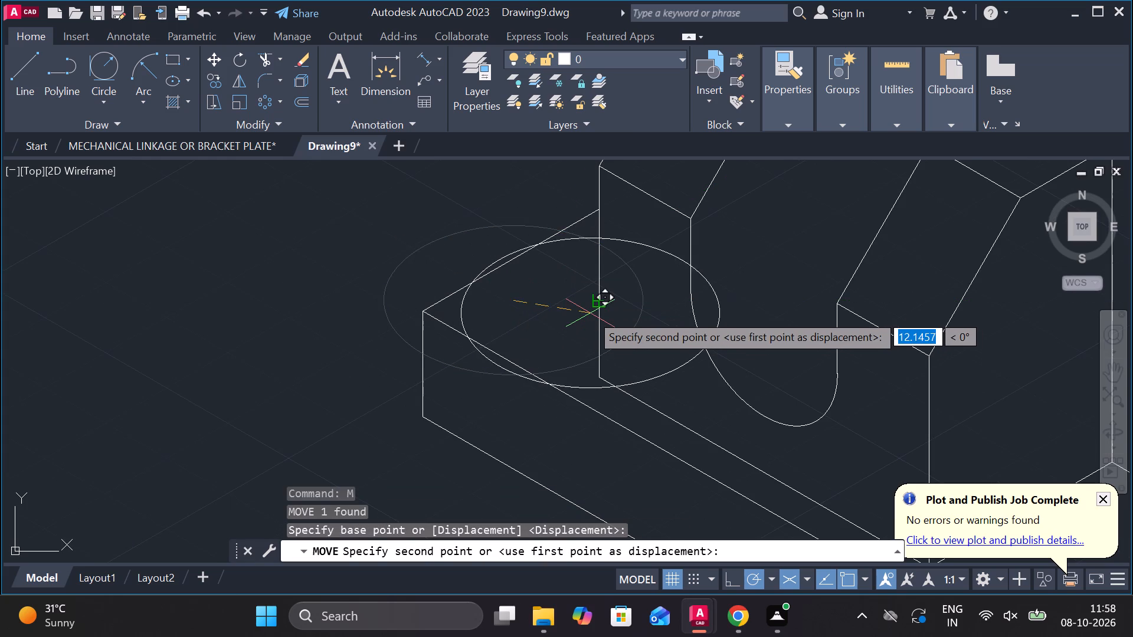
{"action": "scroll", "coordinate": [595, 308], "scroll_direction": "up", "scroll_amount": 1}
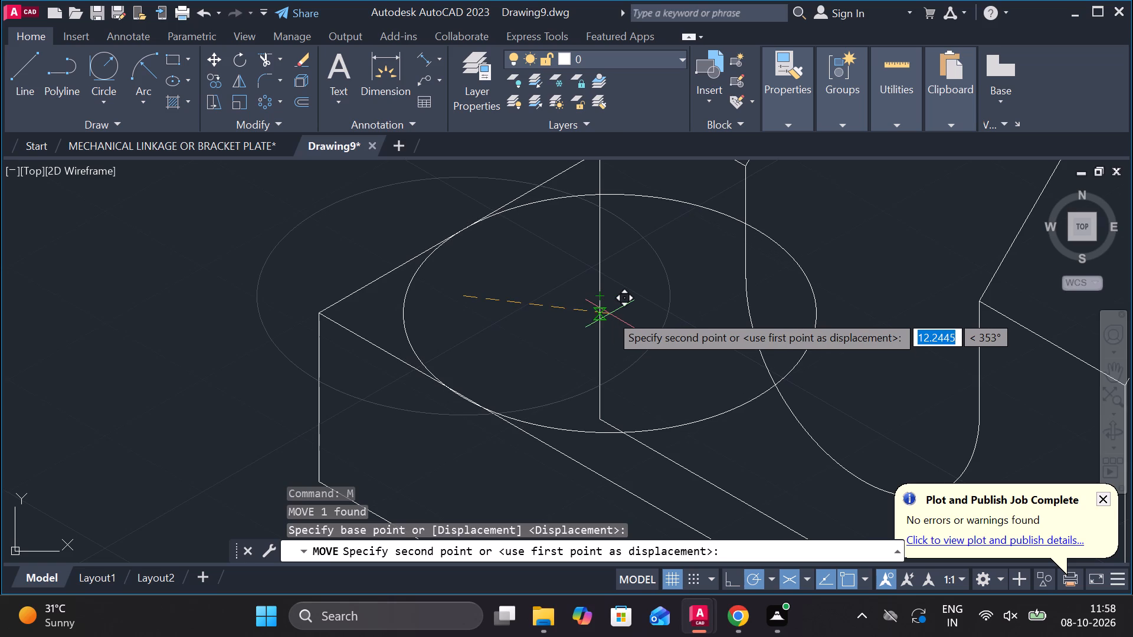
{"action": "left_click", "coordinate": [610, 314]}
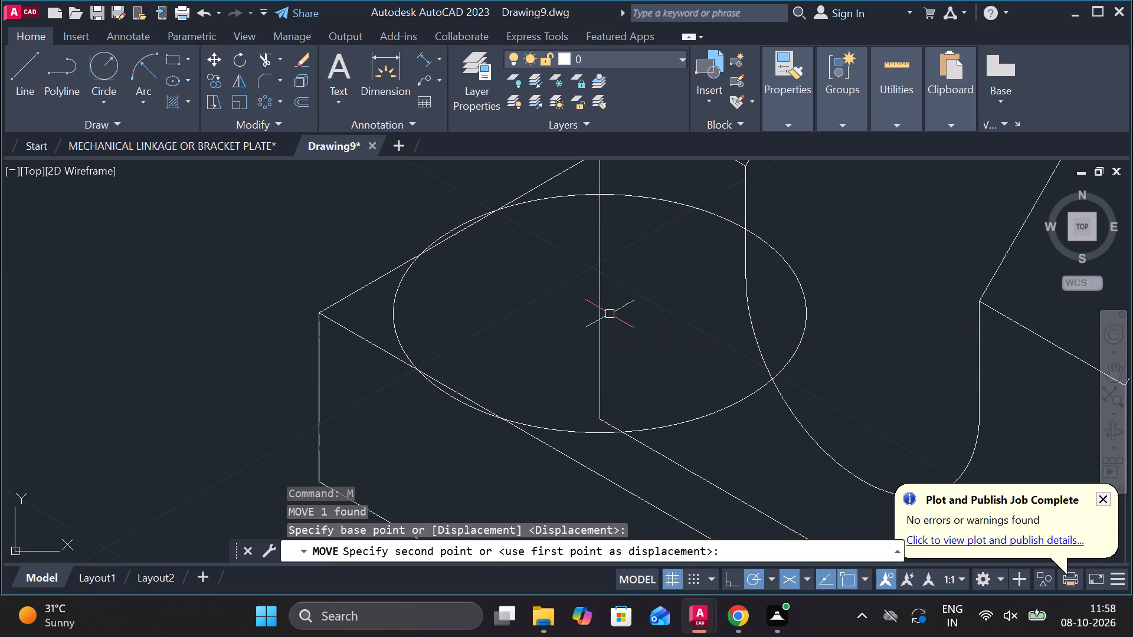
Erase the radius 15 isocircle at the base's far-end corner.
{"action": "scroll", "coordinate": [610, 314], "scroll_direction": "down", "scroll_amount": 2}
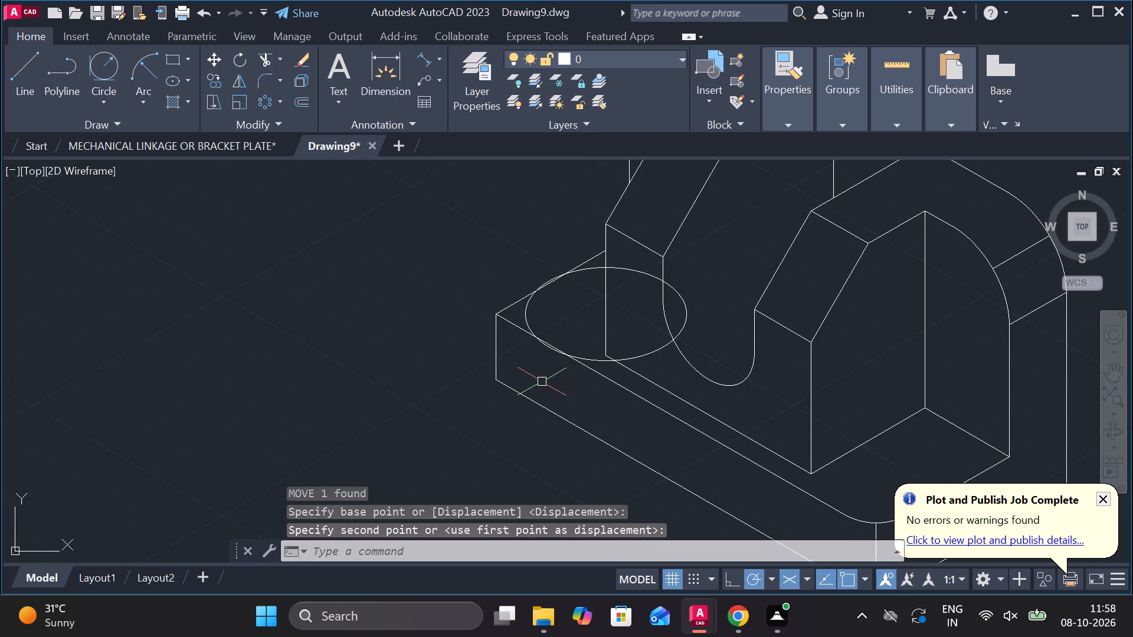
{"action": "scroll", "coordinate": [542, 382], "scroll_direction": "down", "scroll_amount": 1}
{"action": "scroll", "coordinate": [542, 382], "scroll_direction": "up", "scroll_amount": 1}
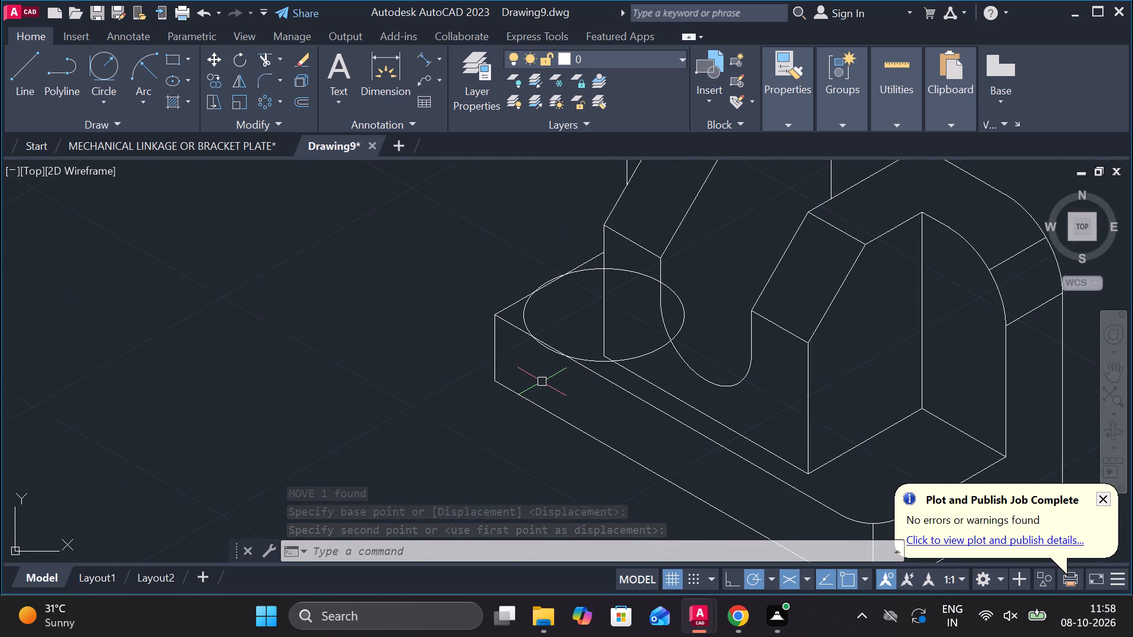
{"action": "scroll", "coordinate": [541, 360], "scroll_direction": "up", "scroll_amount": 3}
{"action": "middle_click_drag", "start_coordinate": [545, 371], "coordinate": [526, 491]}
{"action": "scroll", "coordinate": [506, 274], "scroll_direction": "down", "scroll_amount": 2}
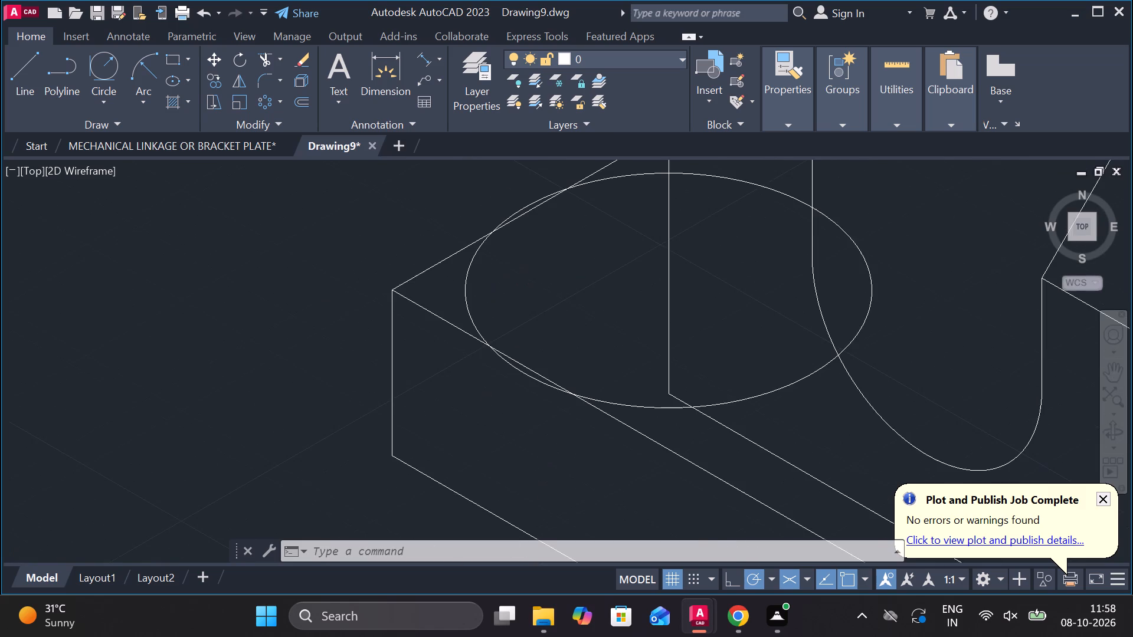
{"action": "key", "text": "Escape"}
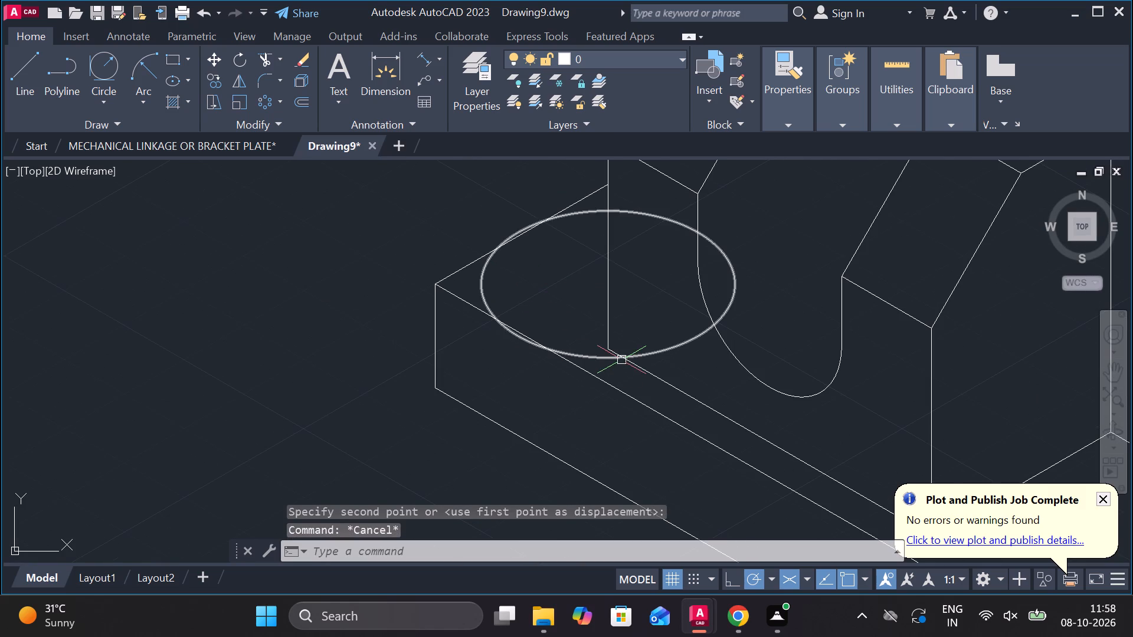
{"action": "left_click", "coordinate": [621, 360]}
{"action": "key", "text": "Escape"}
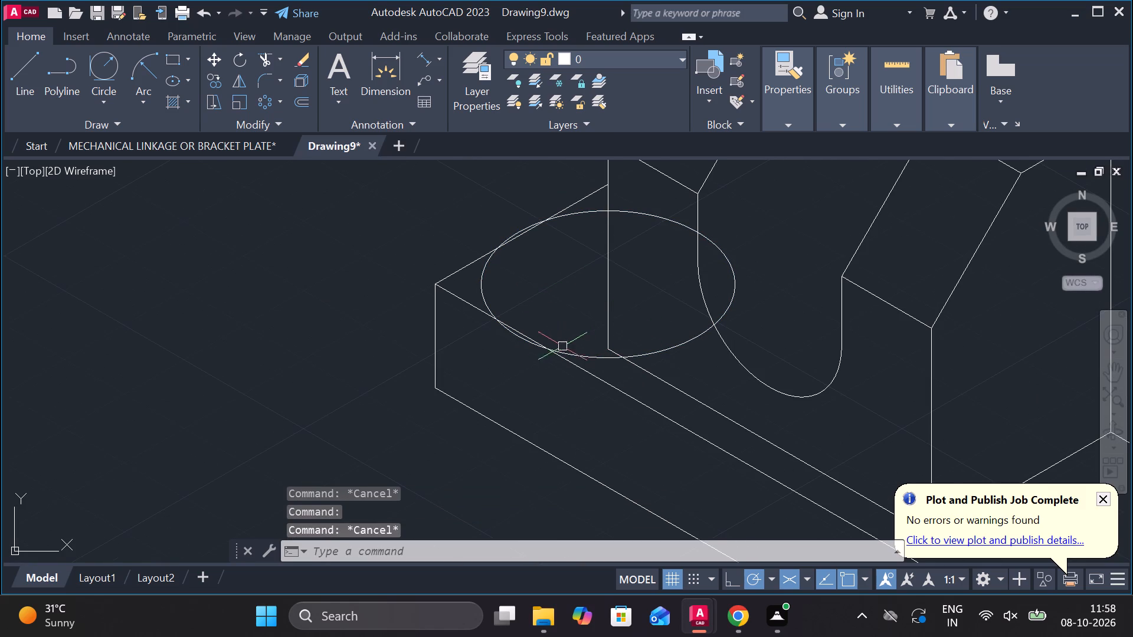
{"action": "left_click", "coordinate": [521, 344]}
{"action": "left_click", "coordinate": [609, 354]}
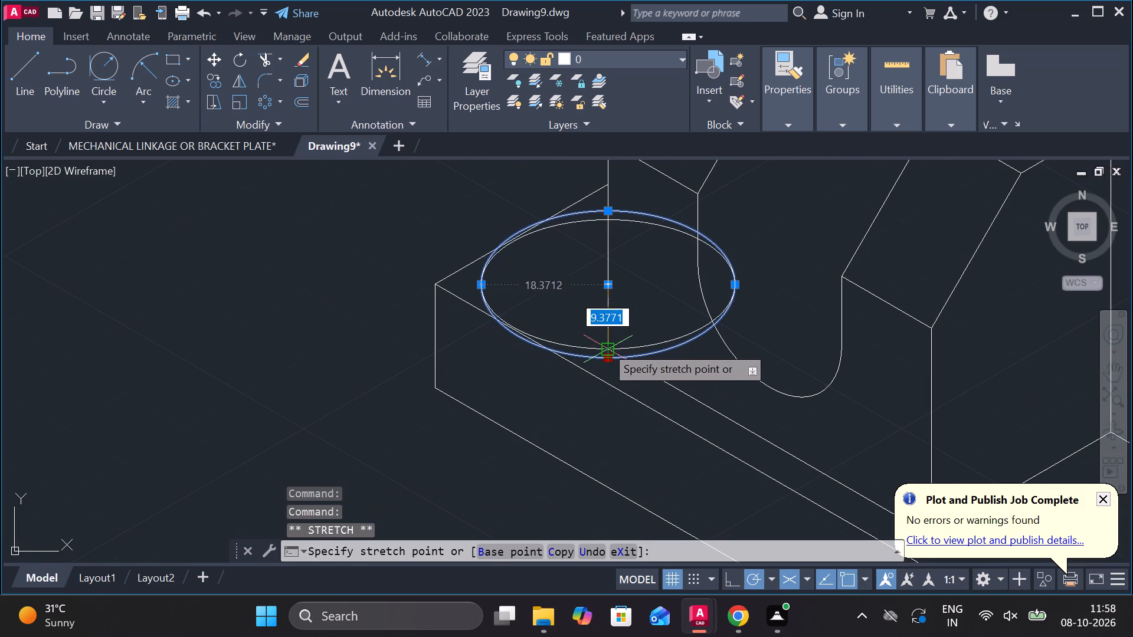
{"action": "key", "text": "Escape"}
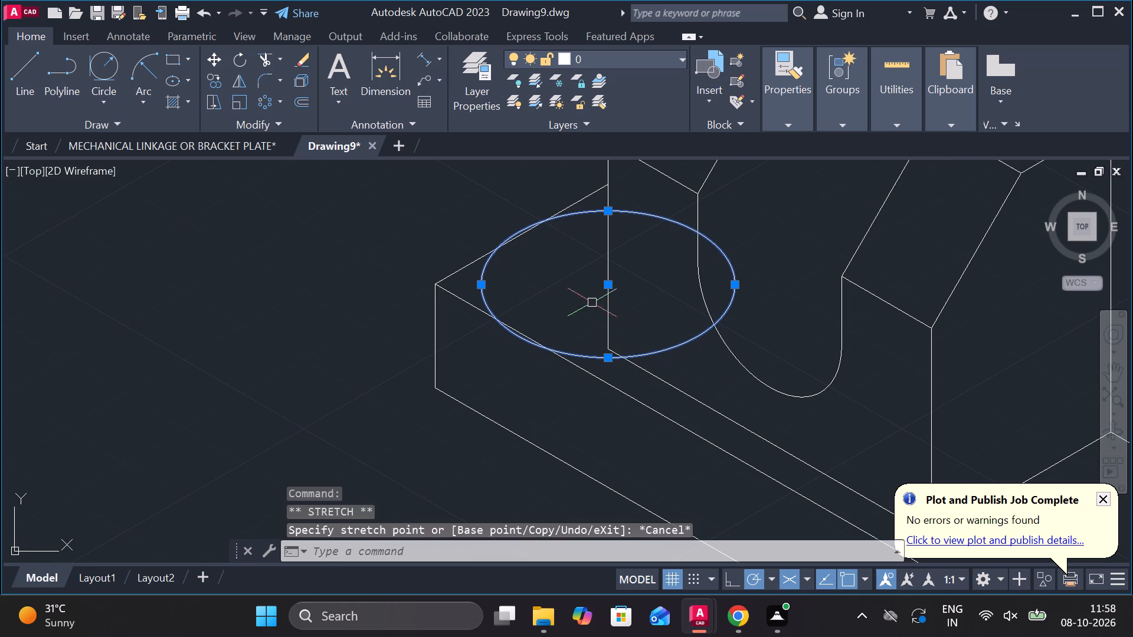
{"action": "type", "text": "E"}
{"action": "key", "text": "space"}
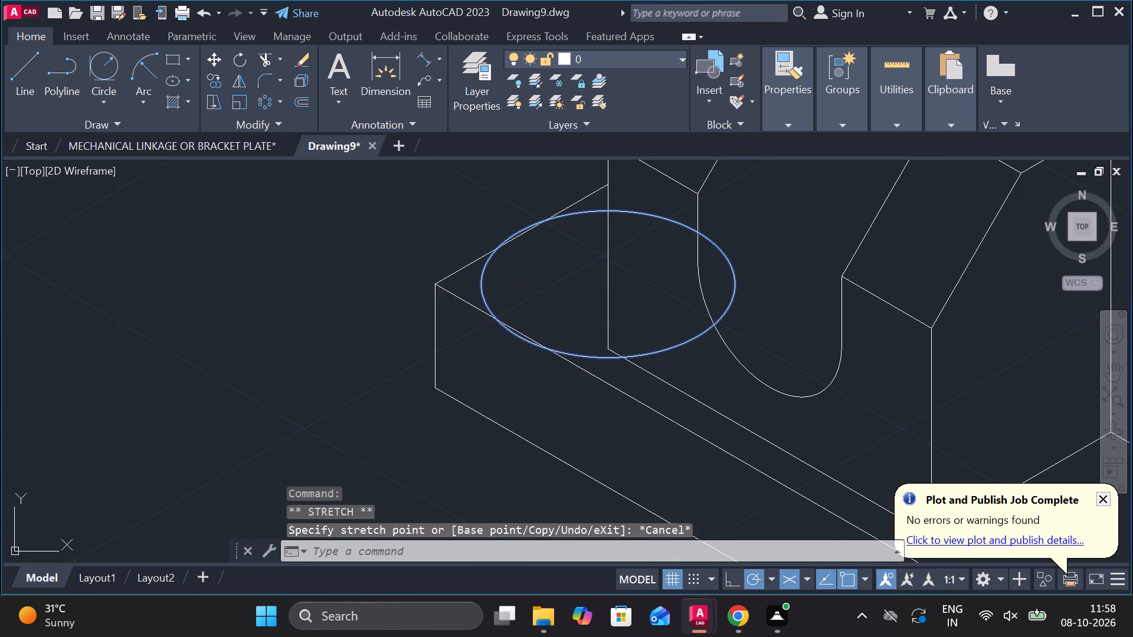
Draw a diameter 12 isocircle in the top isoplane, centred on the rounded near corner of the base's top face.
{"action": "scroll", "coordinate": [519, 334], "scroll_direction": "down", "scroll_amount": 3}
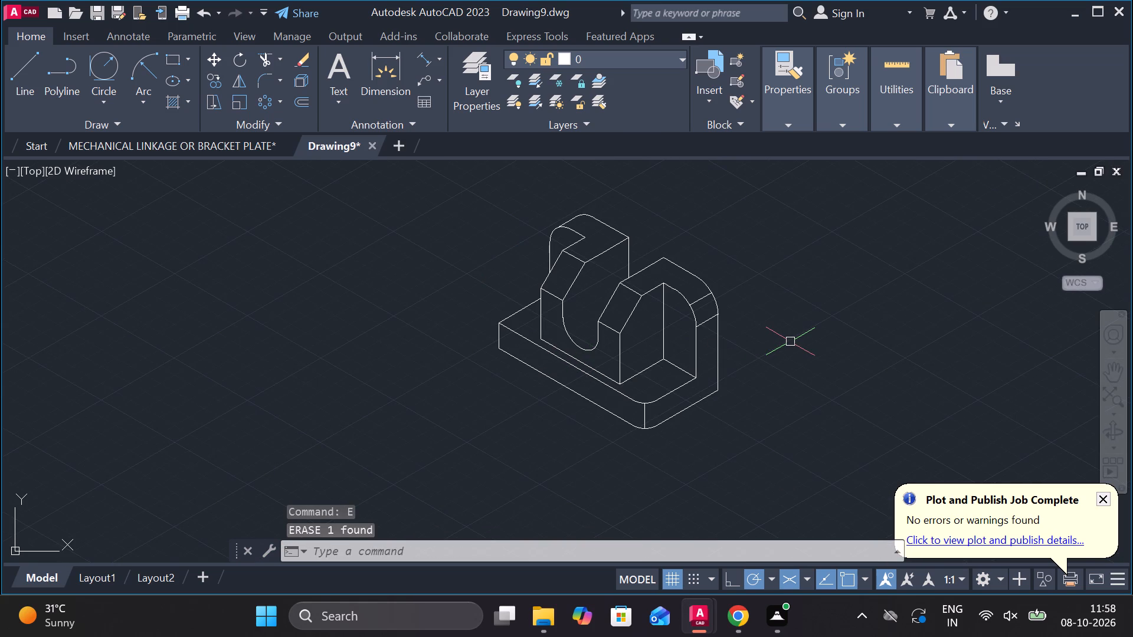
{"action": "scroll", "coordinate": [591, 306], "scroll_direction": "up", "scroll_amount": 1}
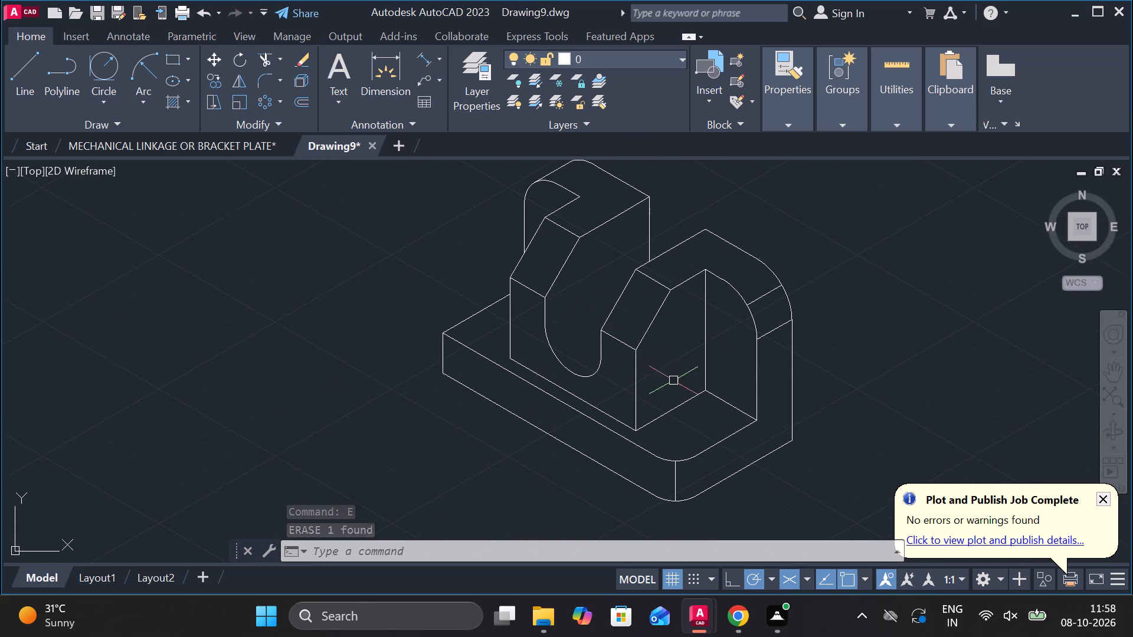
{"action": "middle_click_drag", "start_coordinate": [672, 391], "coordinate": [659, 385]}
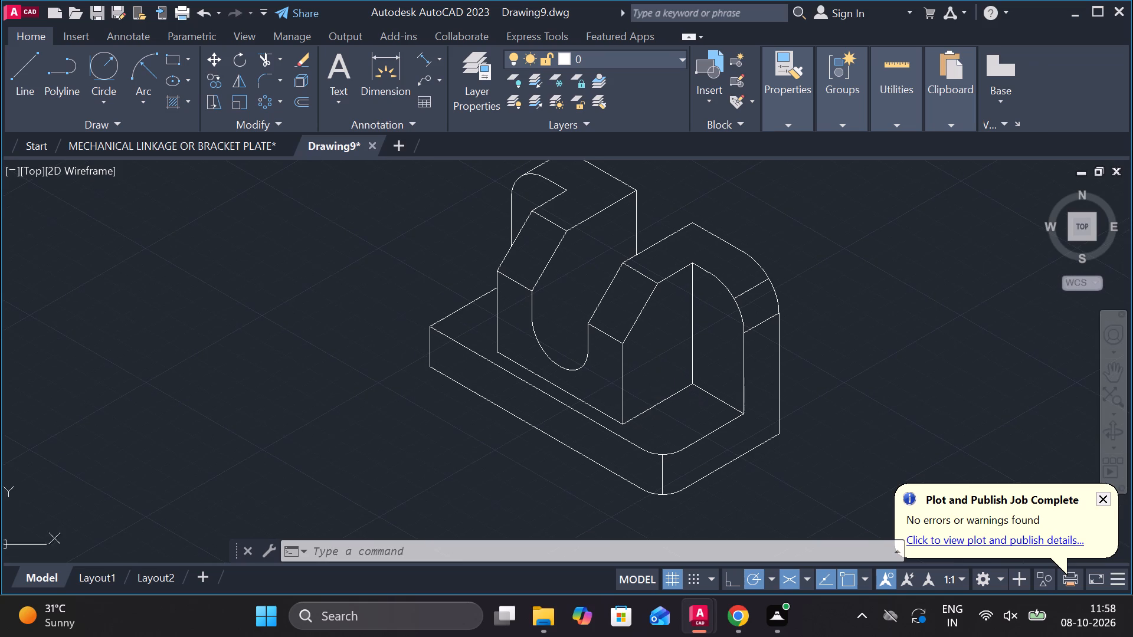
{"action": "scroll", "coordinate": [695, 432], "scroll_direction": "up", "scroll_amount": 1}
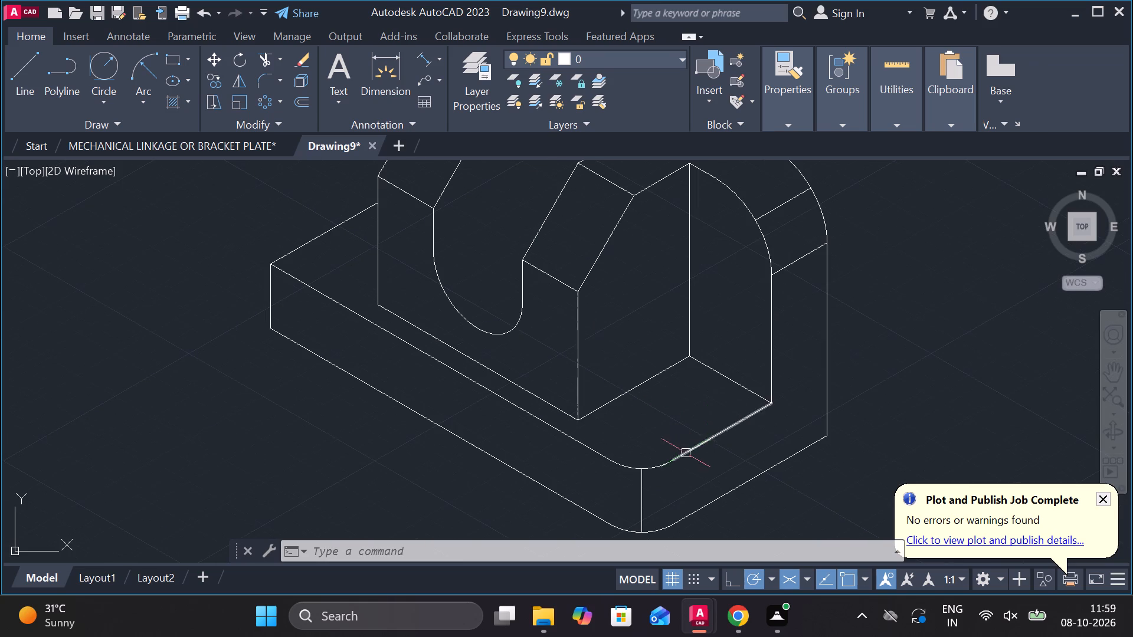
{"action": "type", "text": "EL"}
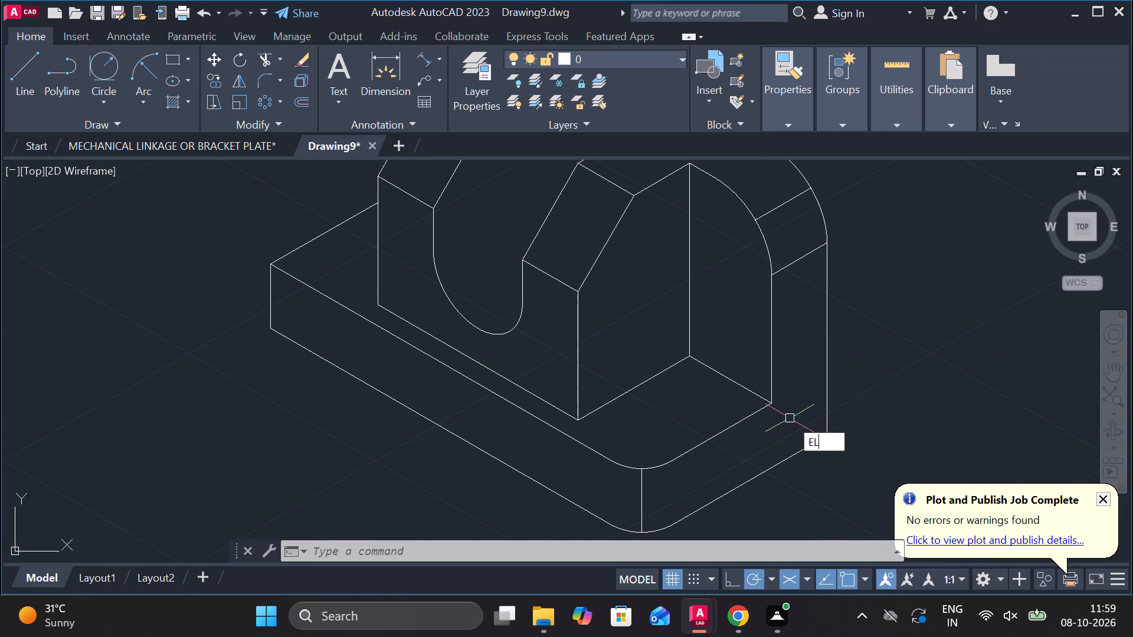
{"action": "key", "text": "Return"}
{"action": "key", "text": "i"}
{"action": "key", "text": "Return"}
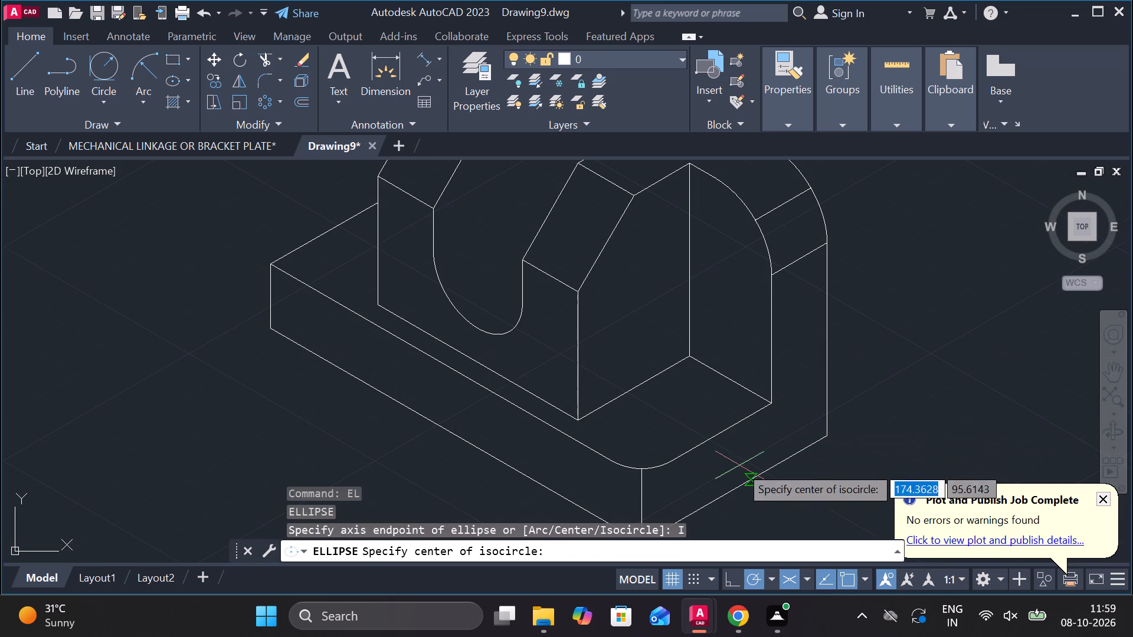
{"action": "left_click", "coordinate": [650, 402]}
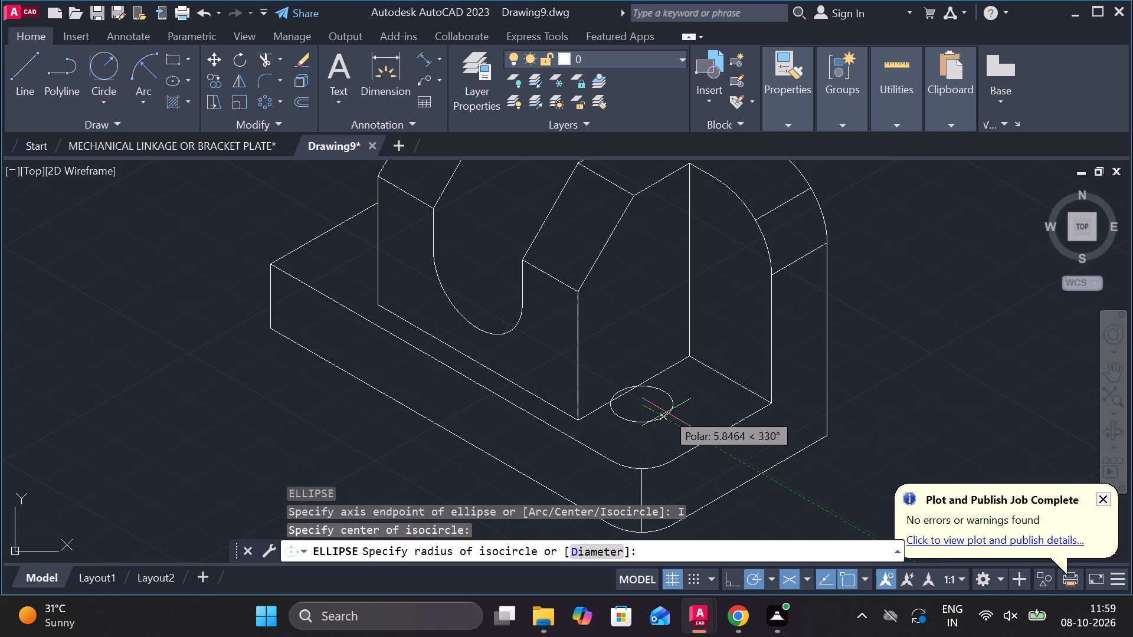
{"action": "key", "text": "d"}
{"action": "key", "text": "Return"}
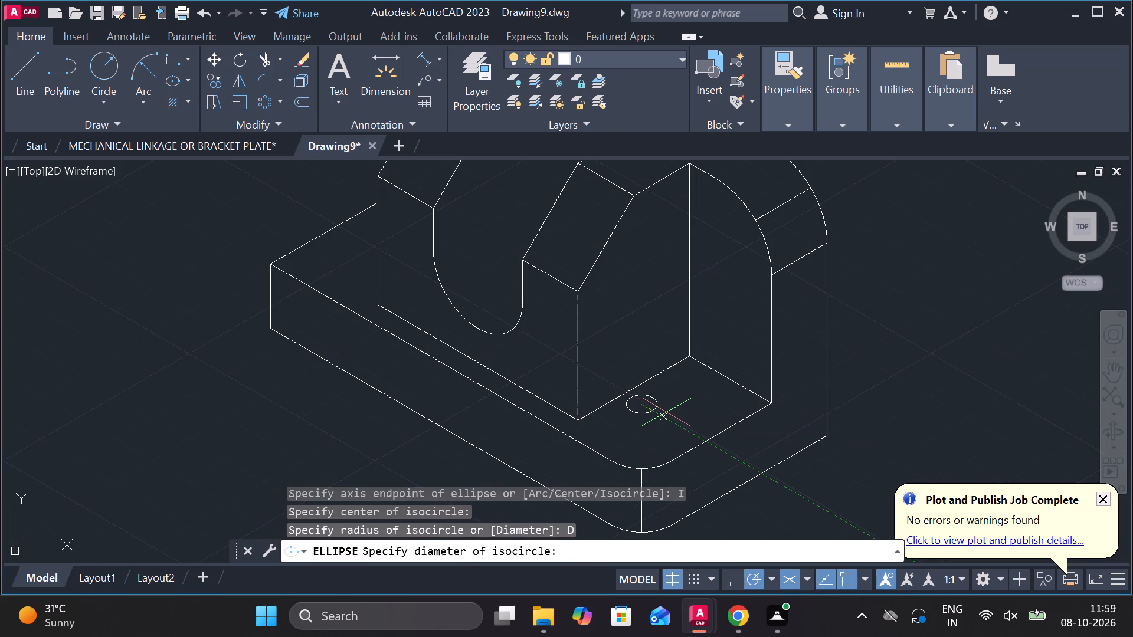
{"action": "type", "text": "12"}
{"action": "key", "text": "Return"}
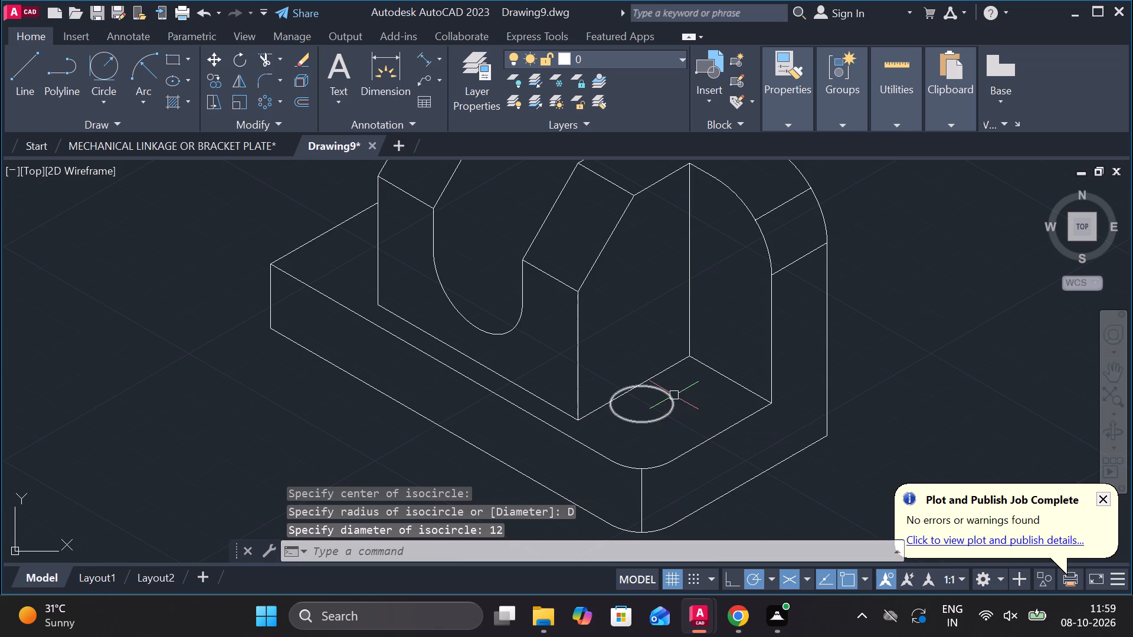
Move the diameter 12 isocircle by its centre about 4.6 units at 300°, toward the base's rounded corner.
{"action": "left_click", "coordinate": [673, 394]}
{"action": "key", "text": "m"}
{"action": "key", "text": "Return"}
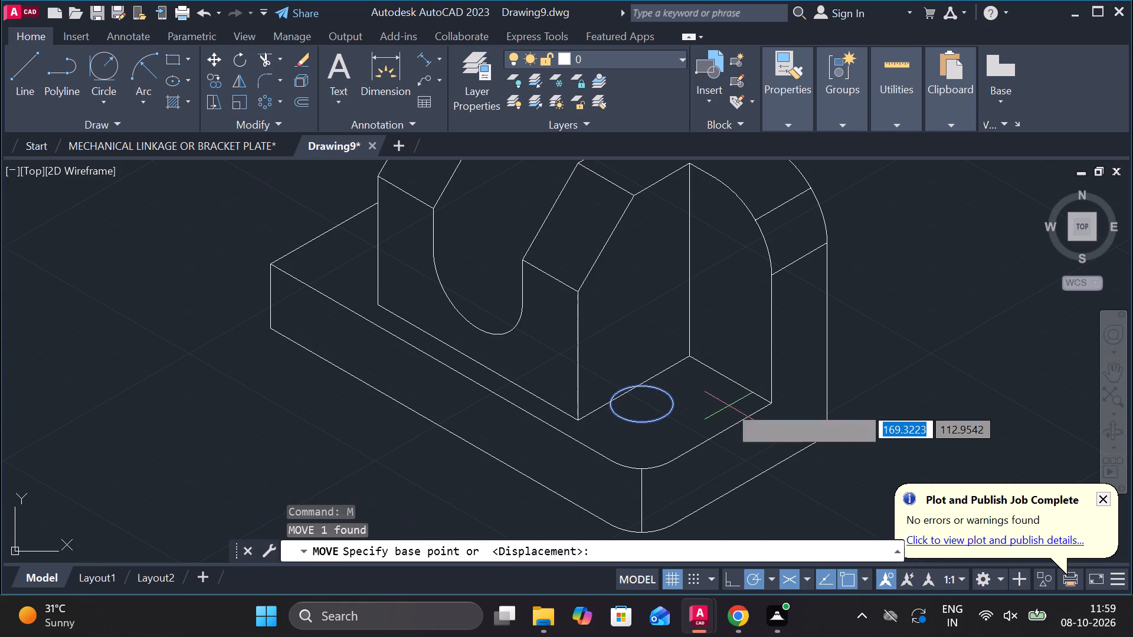
{"action": "left_click", "coordinate": [643, 402]}
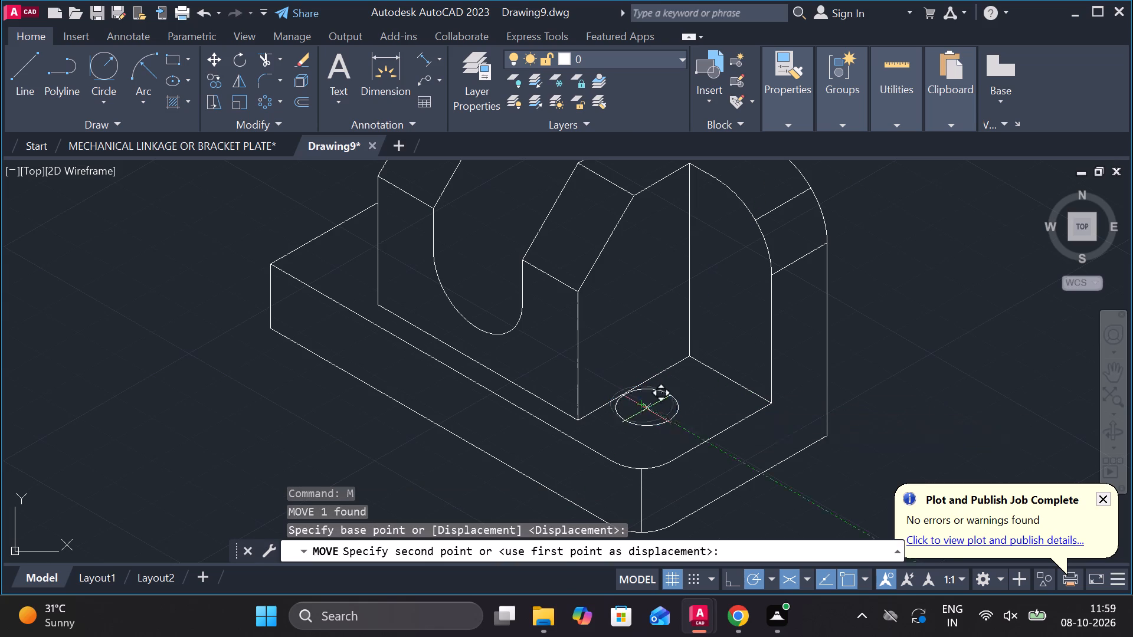
{"action": "scroll", "coordinate": [655, 426], "scroll_direction": "up", "scroll_amount": 1}
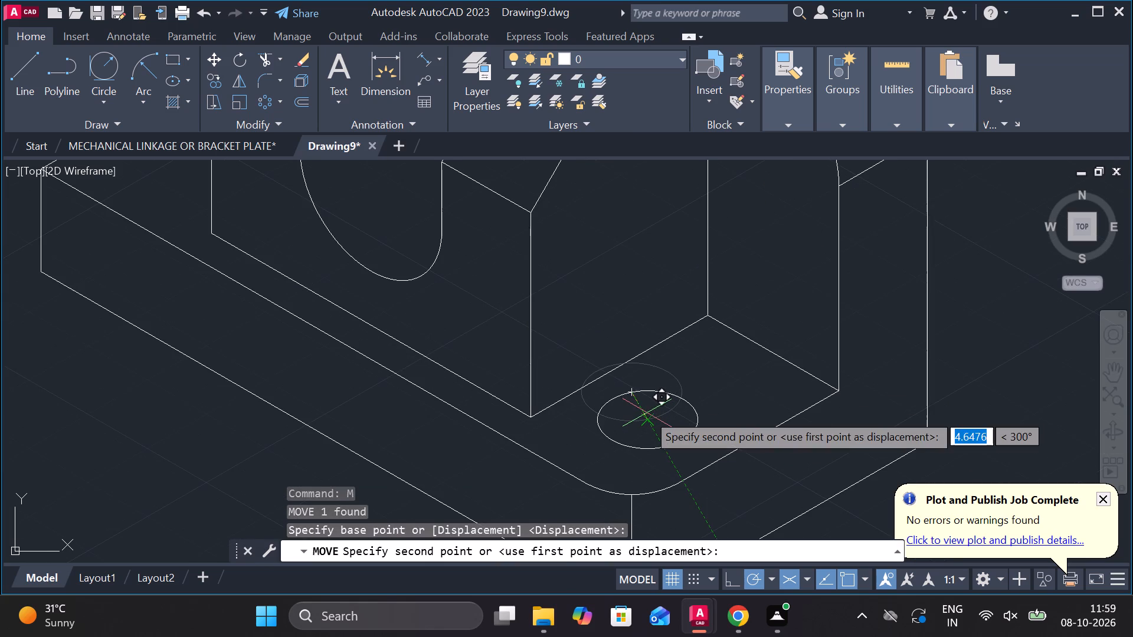
{"action": "left_click", "coordinate": [647, 413]}
Copy the diameter 12 isocircle by its centre about 72 units at 150°, to the far end of the base's top face.
{"action": "scroll", "coordinate": [716, 392], "scroll_direction": "down", "scroll_amount": 2}
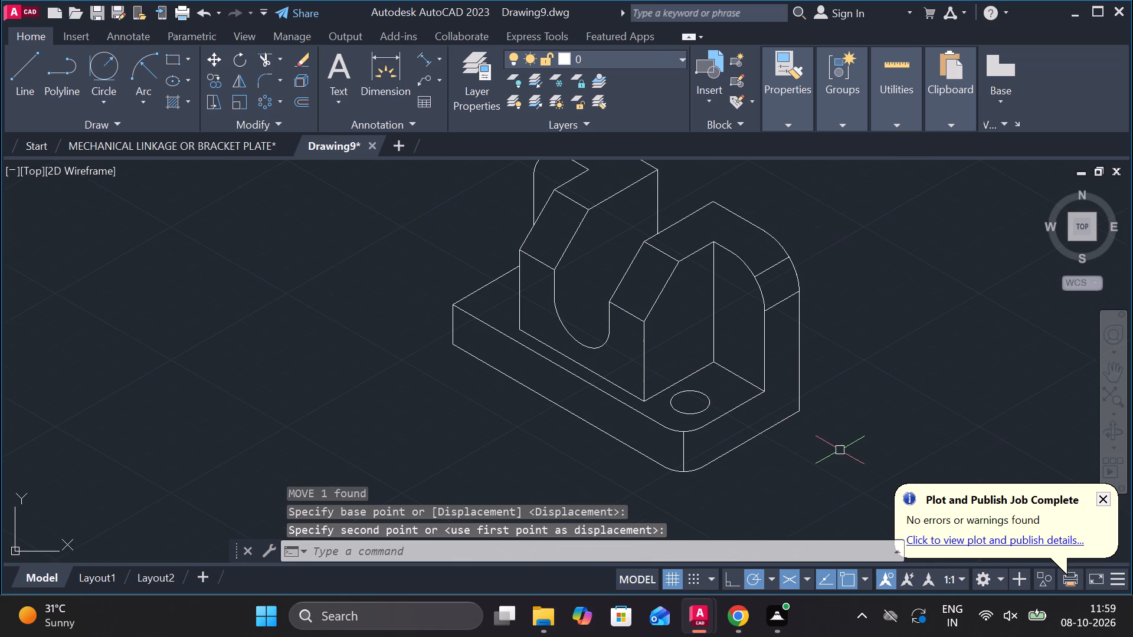
{"action": "scroll", "coordinate": [830, 442], "scroll_direction": "down", "scroll_amount": 1}
{"action": "middle_click_drag", "start_coordinate": [834, 448], "coordinate": [846, 448]}
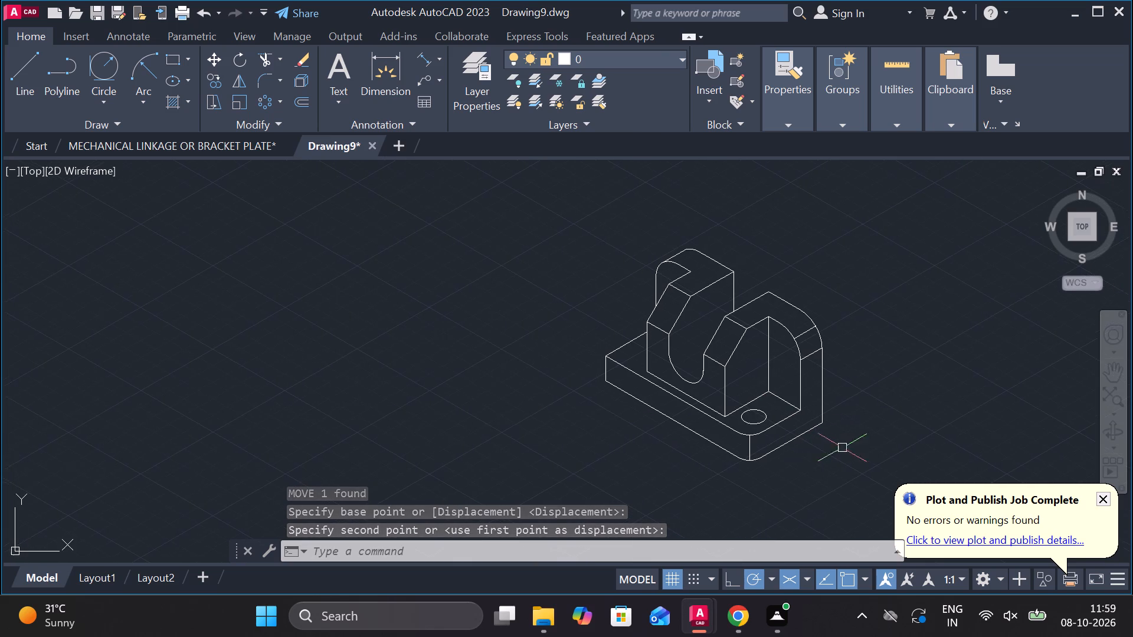
{"action": "scroll", "coordinate": [638, 380], "scroll_direction": "up", "scroll_amount": 2}
{"action": "middle_click_drag", "start_coordinate": [638, 369], "coordinate": [644, 422]}
{"action": "middle_click_drag", "start_coordinate": [649, 367], "coordinate": [433, 251]}
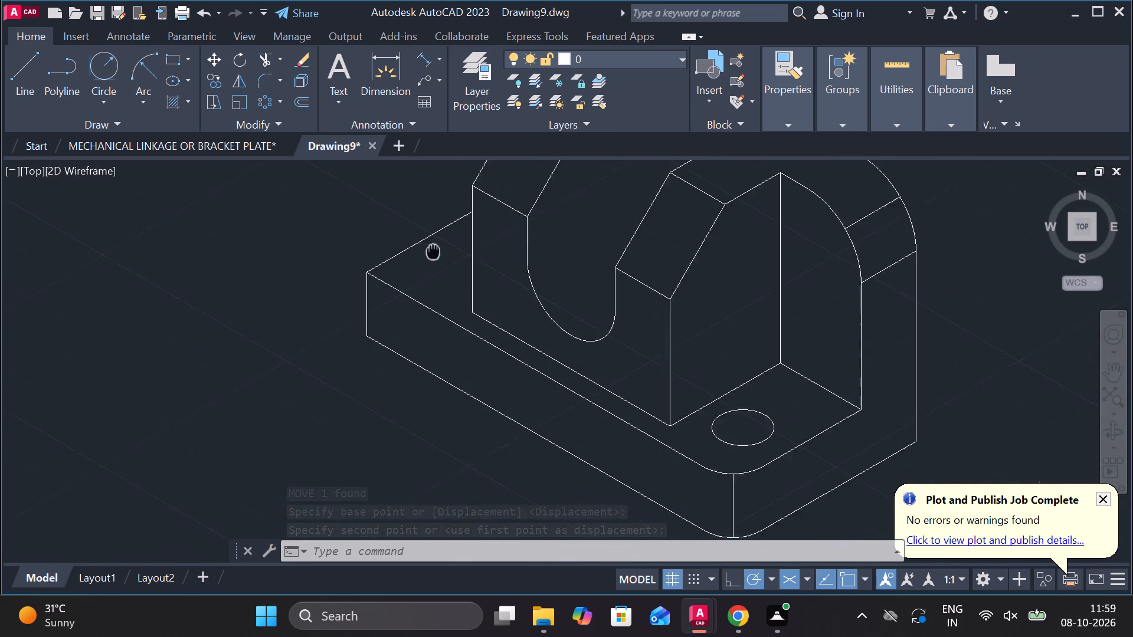
{"action": "left_click", "coordinate": [742, 405]}
{"action": "type", "text": "CO"}
{"action": "key", "text": "Return"}
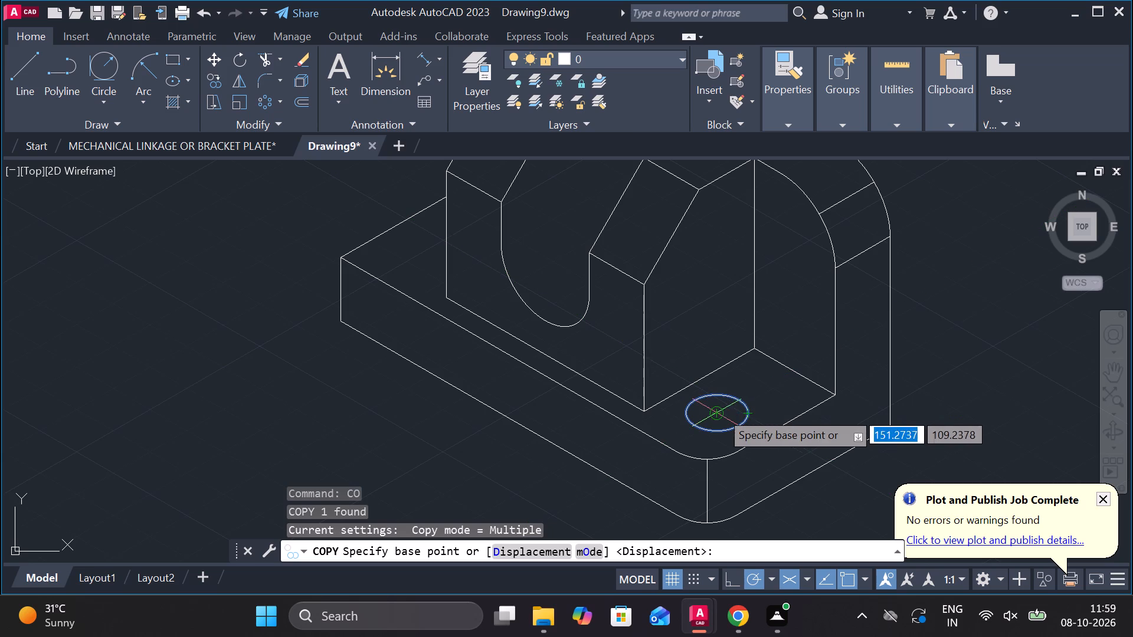
{"action": "left_click", "coordinate": [720, 411]}
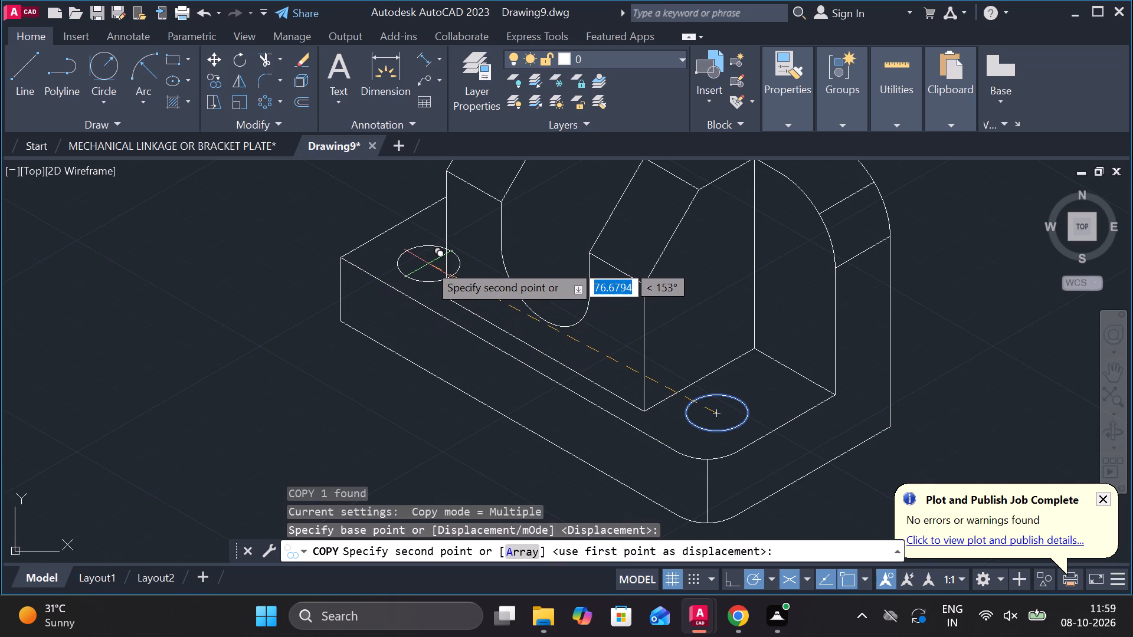
{"action": "scroll", "coordinate": [428, 264], "scroll_direction": "up", "scroll_amount": 1}
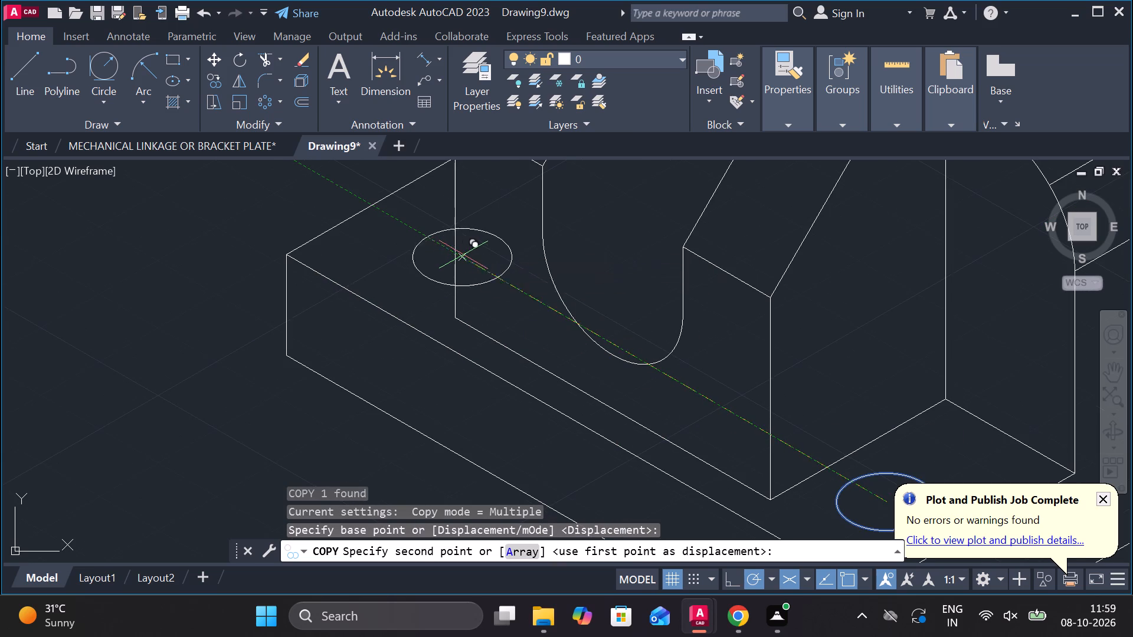
{"action": "scroll", "coordinate": [478, 265], "scroll_direction": "up", "scroll_amount": 1}
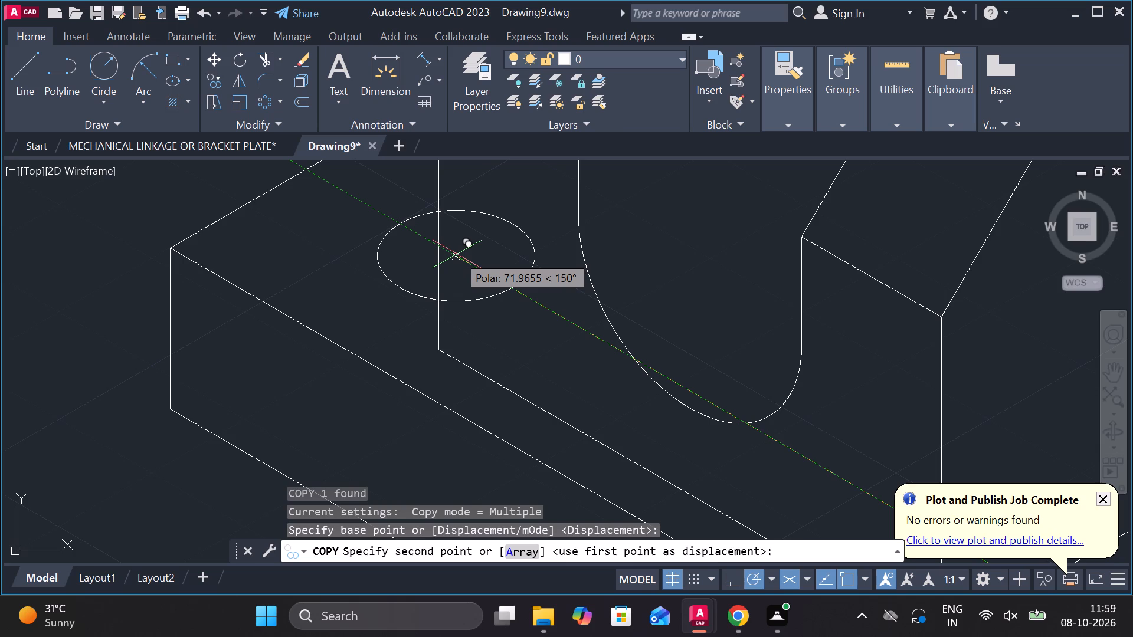
{"action": "left_click", "coordinate": [457, 254]}
{"action": "scroll", "coordinate": [463, 304], "scroll_direction": "down", "scroll_amount": 2}
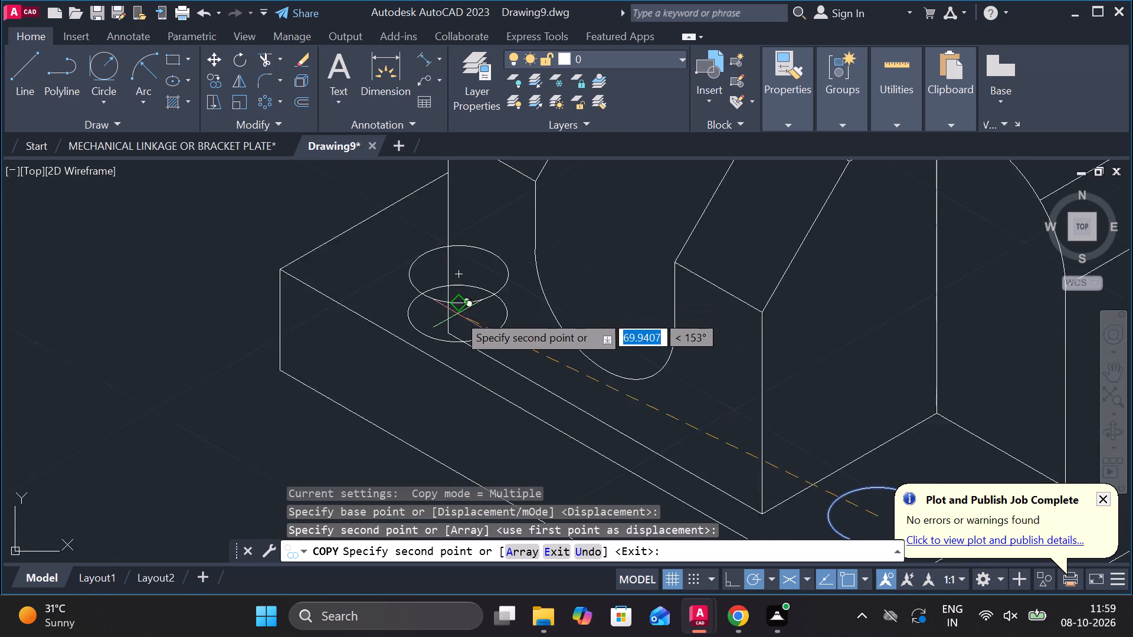
{"action": "key", "text": "Escape"}
Trim the copied hole's part that lies behind the vertical edge of the rib.
{"action": "type", "text": "TR"}
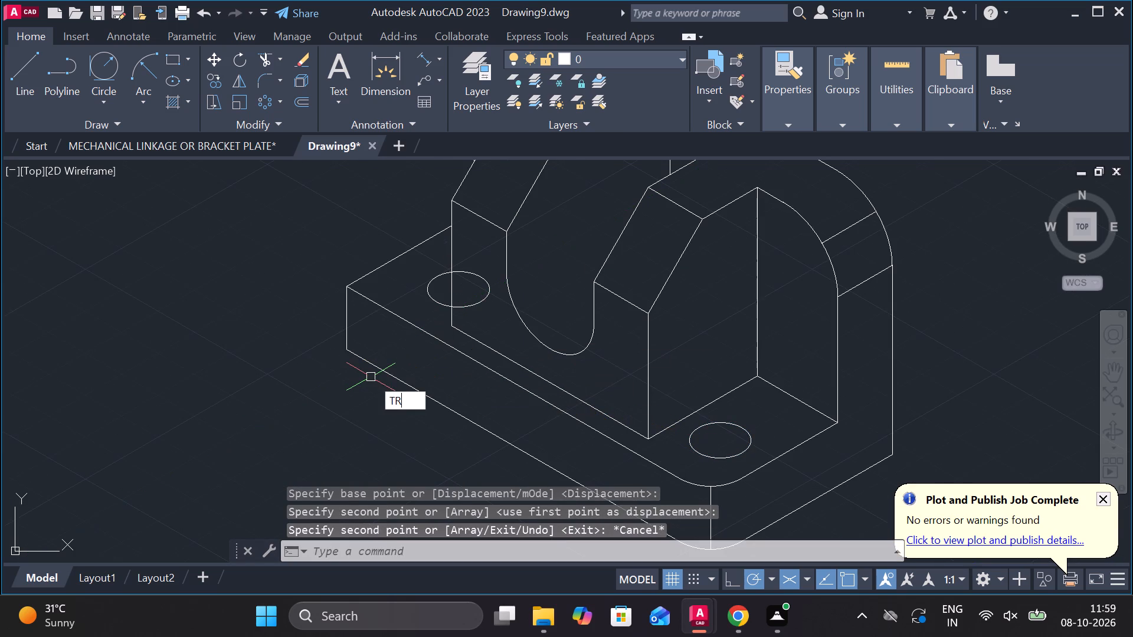
{"action": "key", "text": "space"}
{"action": "left_click_drag", "start_coordinate": [477, 254], "coordinate": [482, 300]}
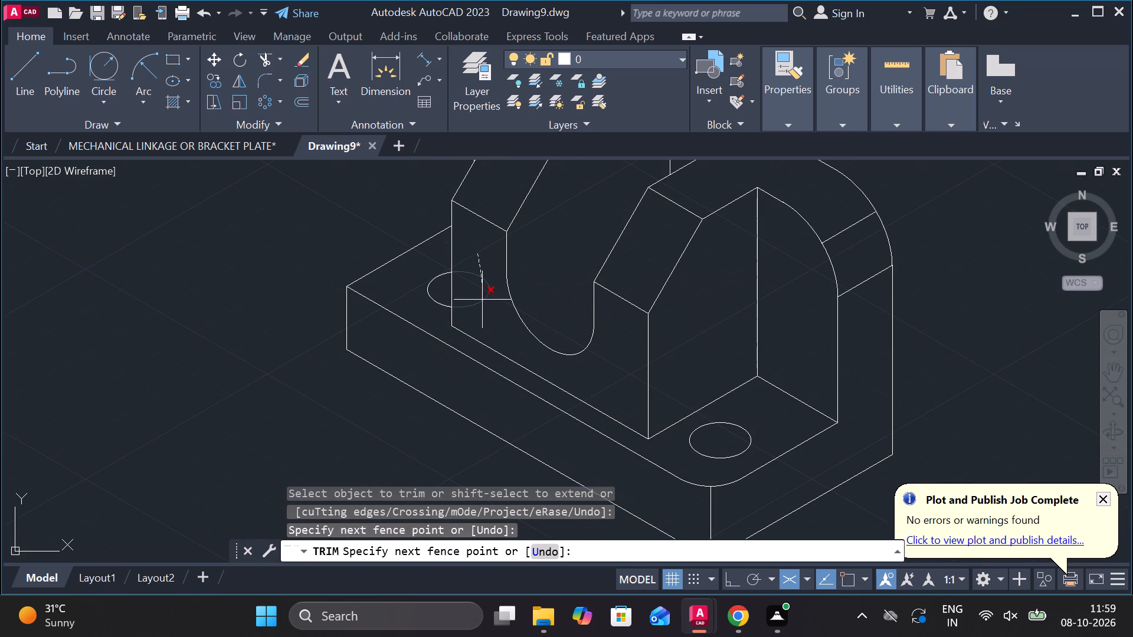
{"action": "left_click_drag", "start_coordinate": [482, 300], "coordinate": [480, 311]}
{"action": "scroll", "coordinate": [445, 329], "scroll_direction": "down", "scroll_amount": 2}
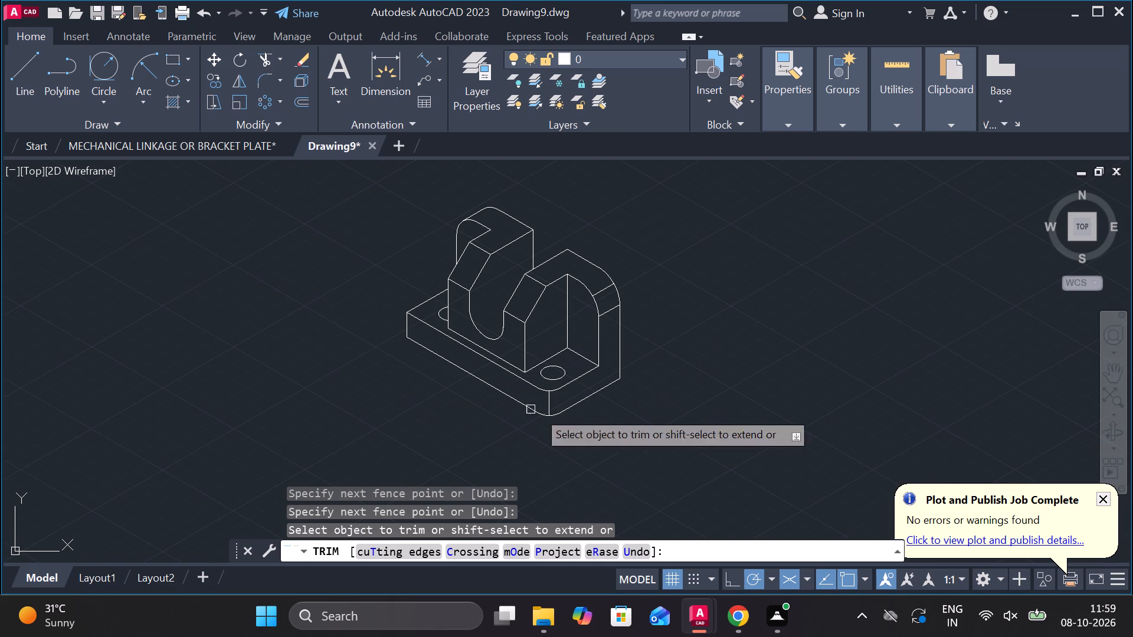
{"action": "scroll", "coordinate": [676, 395], "scroll_direction": "up", "scroll_amount": 1}
{"action": "middle_click_drag", "start_coordinate": [691, 392], "coordinate": [705, 395]}
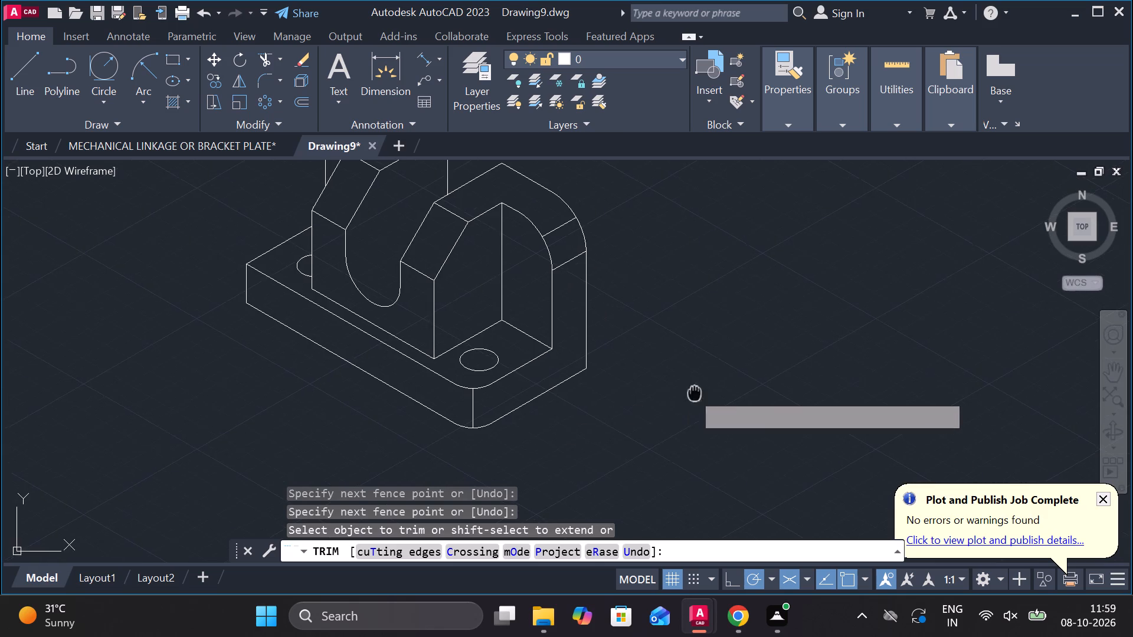
{"action": "middle_click_drag", "start_coordinate": [705, 395], "coordinate": [942, 411]}
{"action": "middle_click_drag", "start_coordinate": [415, 372], "coordinate": [426, 421]}
{"action": "scroll", "coordinate": [424, 323], "scroll_direction": "up", "scroll_amount": 2}
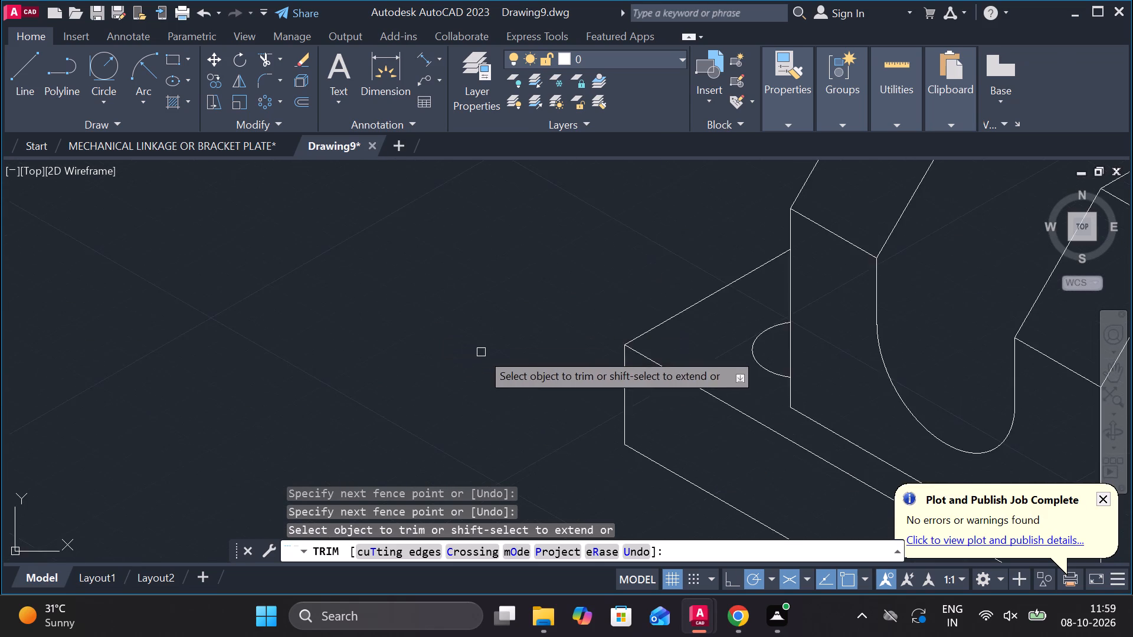
{"action": "scroll", "coordinate": [484, 352], "scroll_direction": "up", "scroll_amount": 1}
{"action": "middle_click_drag", "start_coordinate": [505, 353], "coordinate": [382, 336]}
{"action": "key", "text": "Escape"}
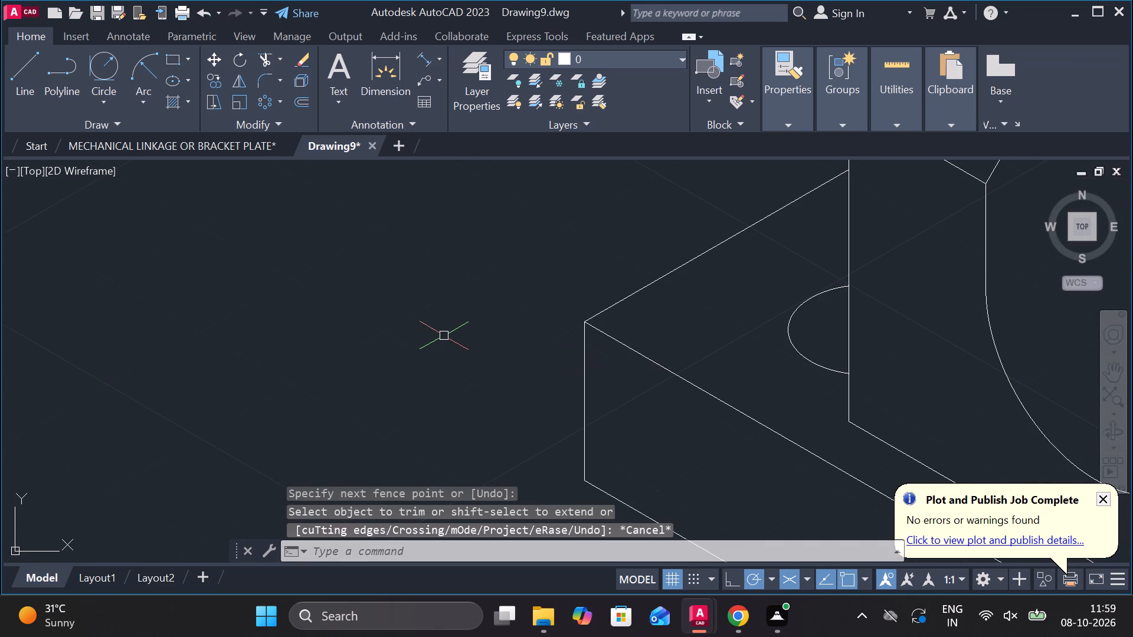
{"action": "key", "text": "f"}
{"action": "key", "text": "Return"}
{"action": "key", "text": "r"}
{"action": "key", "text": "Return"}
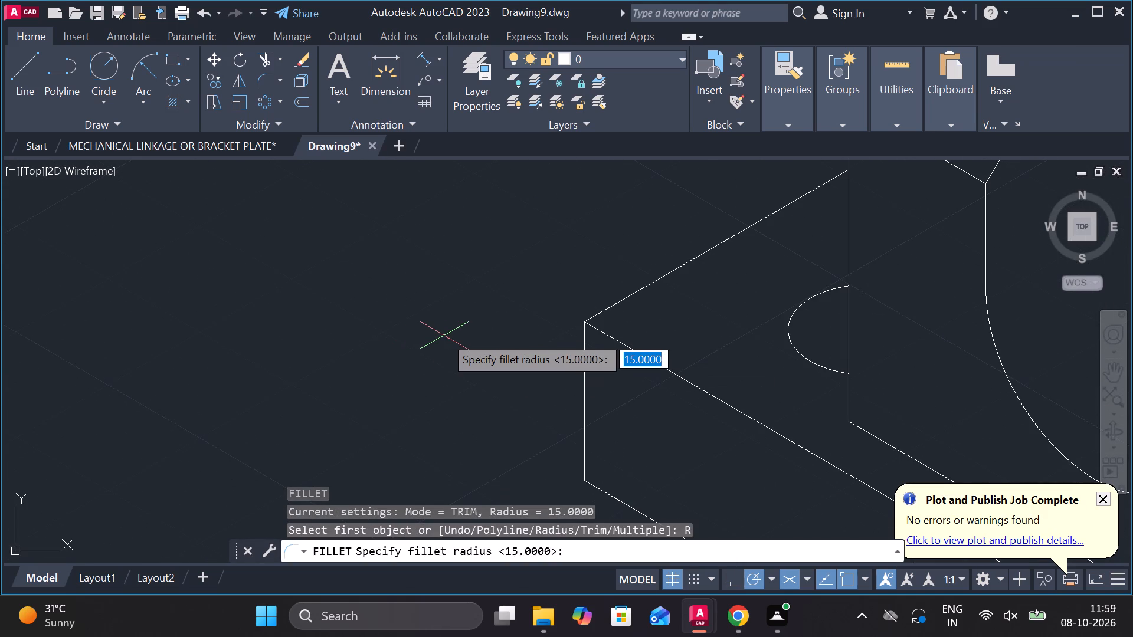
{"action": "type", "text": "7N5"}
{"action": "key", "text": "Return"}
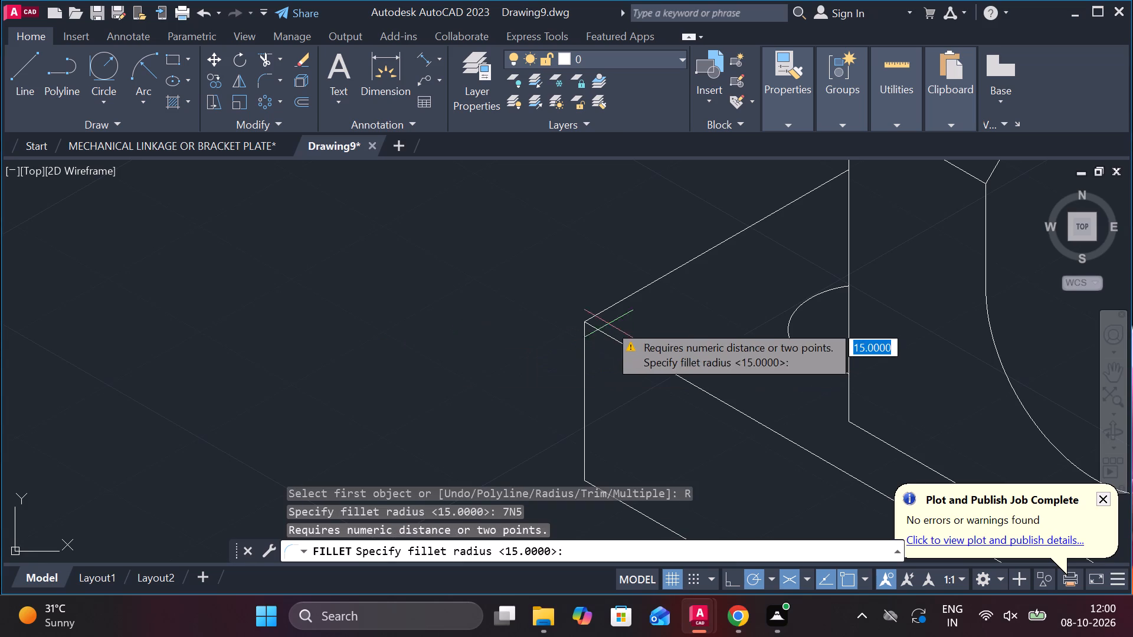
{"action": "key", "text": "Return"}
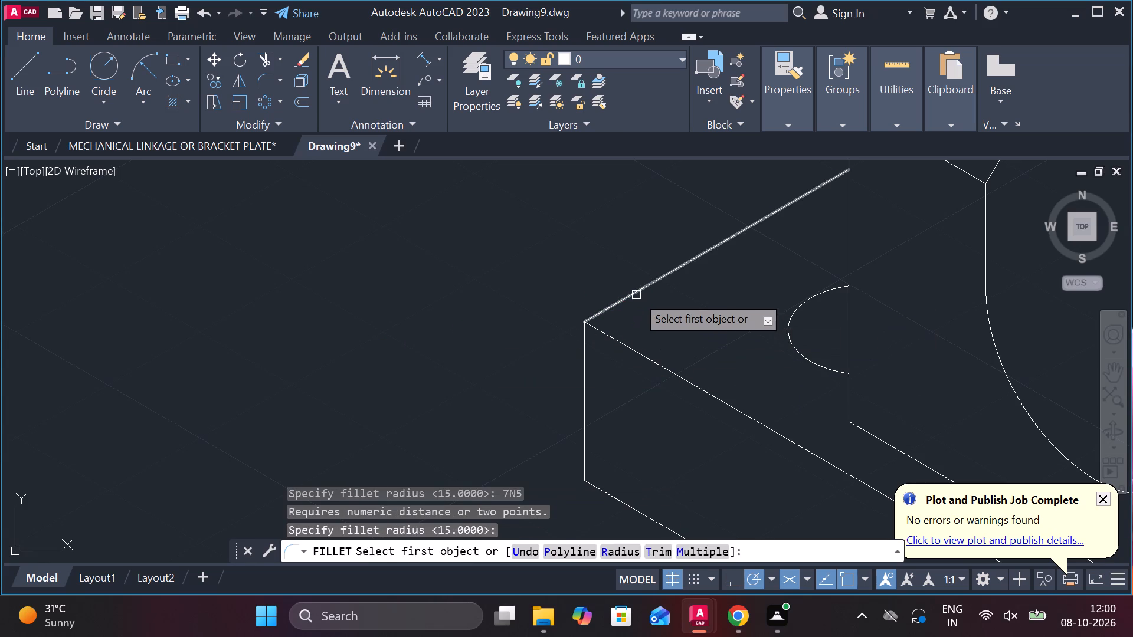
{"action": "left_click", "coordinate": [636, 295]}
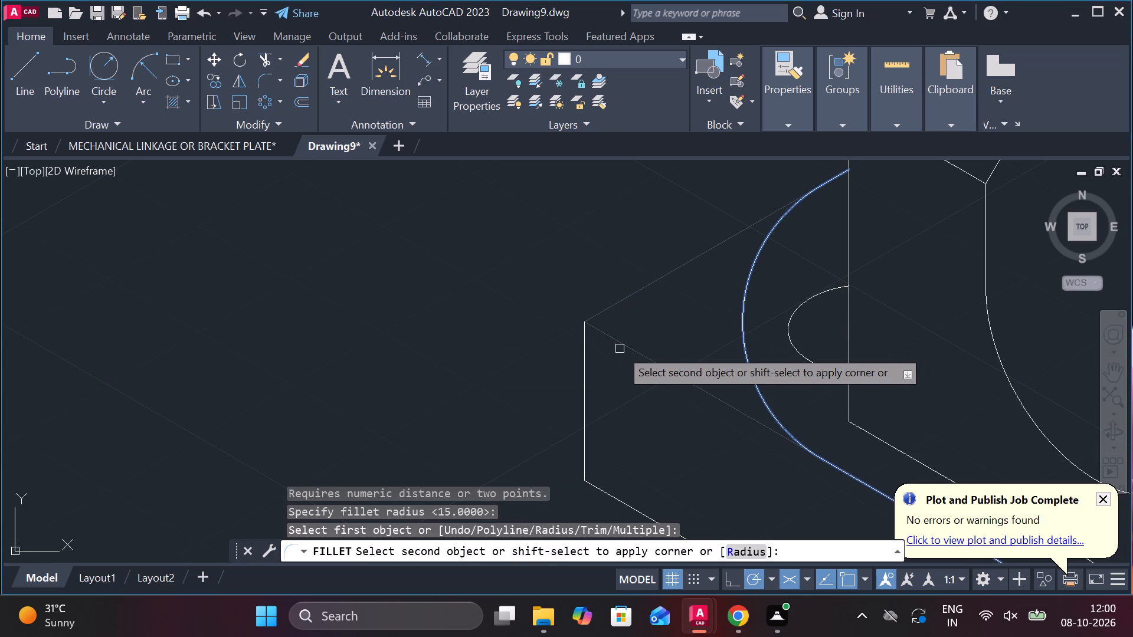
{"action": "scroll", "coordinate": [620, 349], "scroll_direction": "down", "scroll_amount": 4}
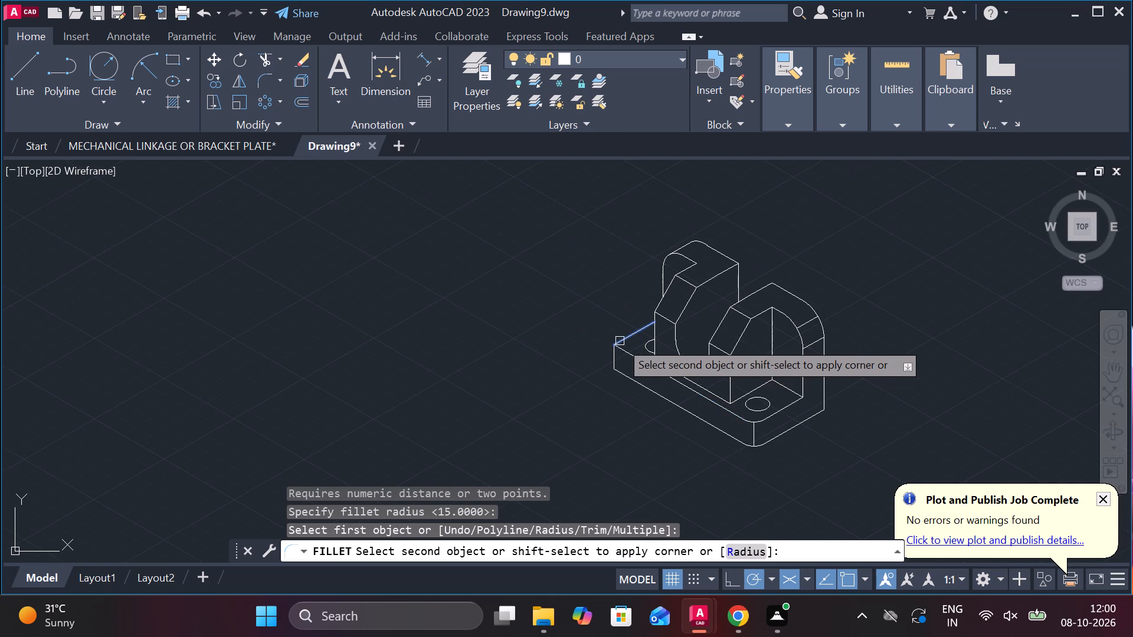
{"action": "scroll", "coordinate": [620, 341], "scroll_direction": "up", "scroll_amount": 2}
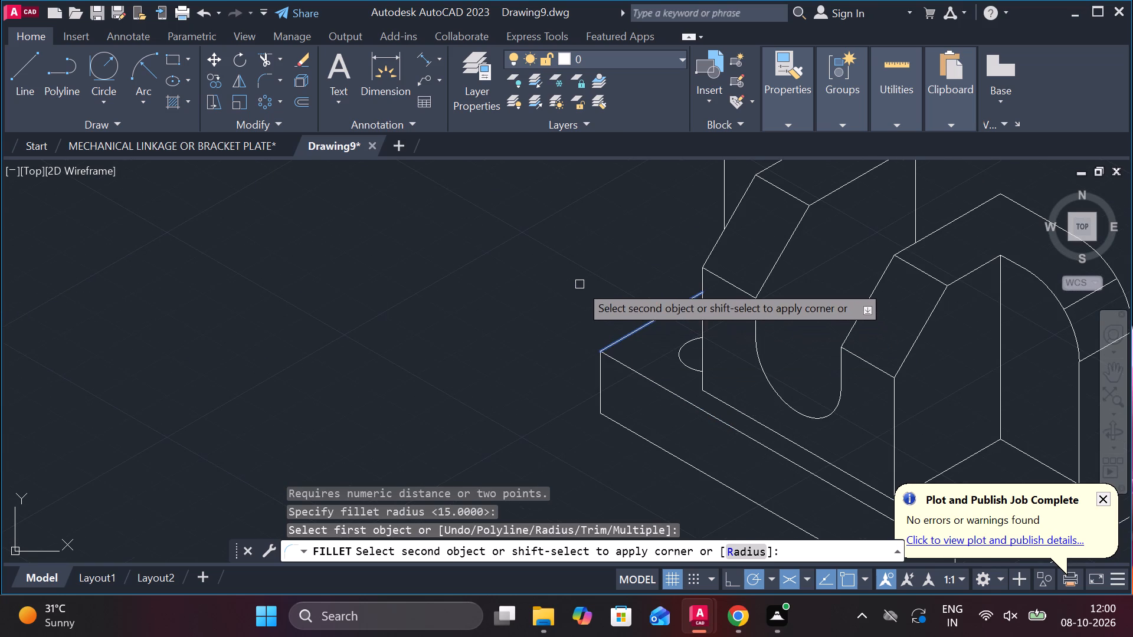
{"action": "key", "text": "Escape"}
Fillet the far-end corner of the base's top face with a radius of 3.5.
{"action": "key", "text": "f"}
{"action": "key", "text": "Return"}
{"action": "key", "text": "r"}
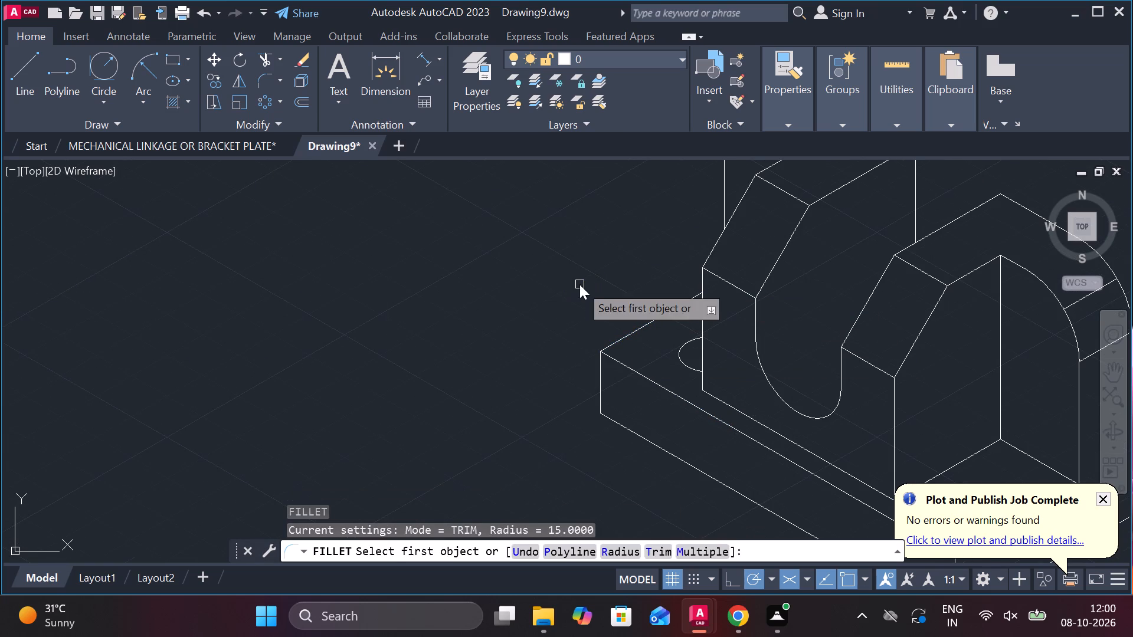
{"action": "key", "text": "Return"}
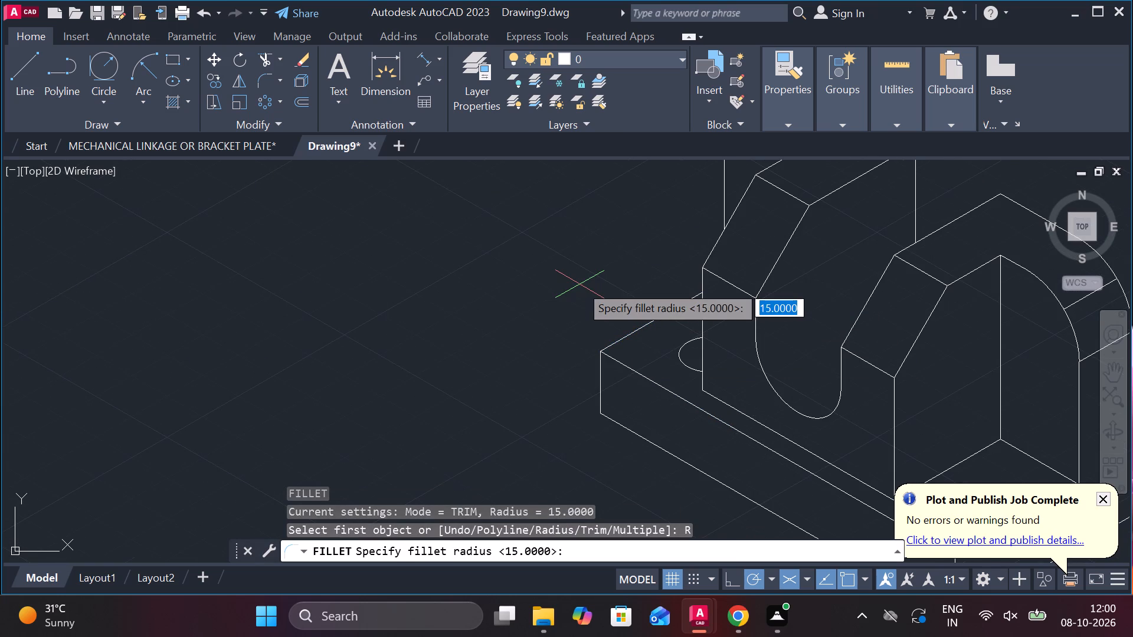
{"action": "type", "text": "3.5"}
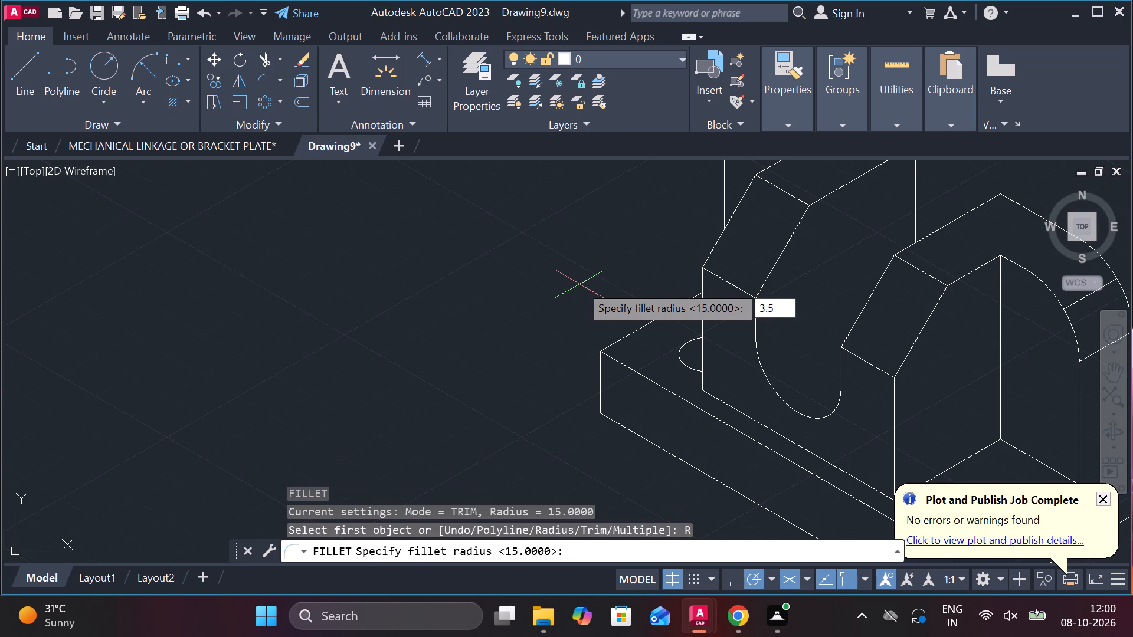
{"action": "key", "text": "Return"}
{"action": "left_click", "coordinate": [609, 346]}
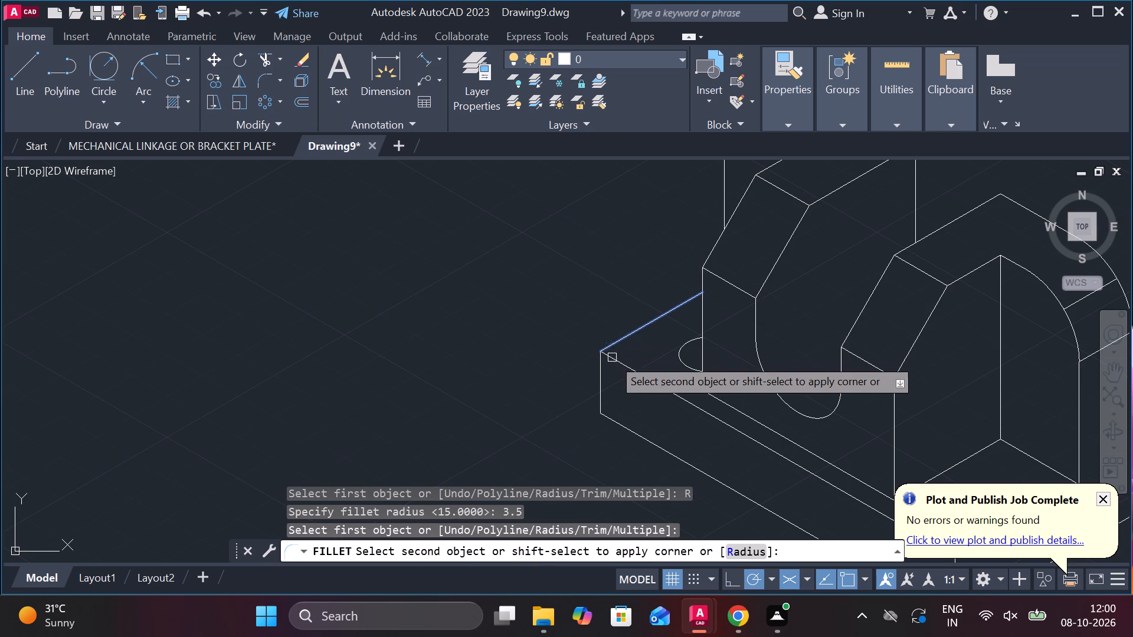
{"action": "left_click", "coordinate": [613, 361]}
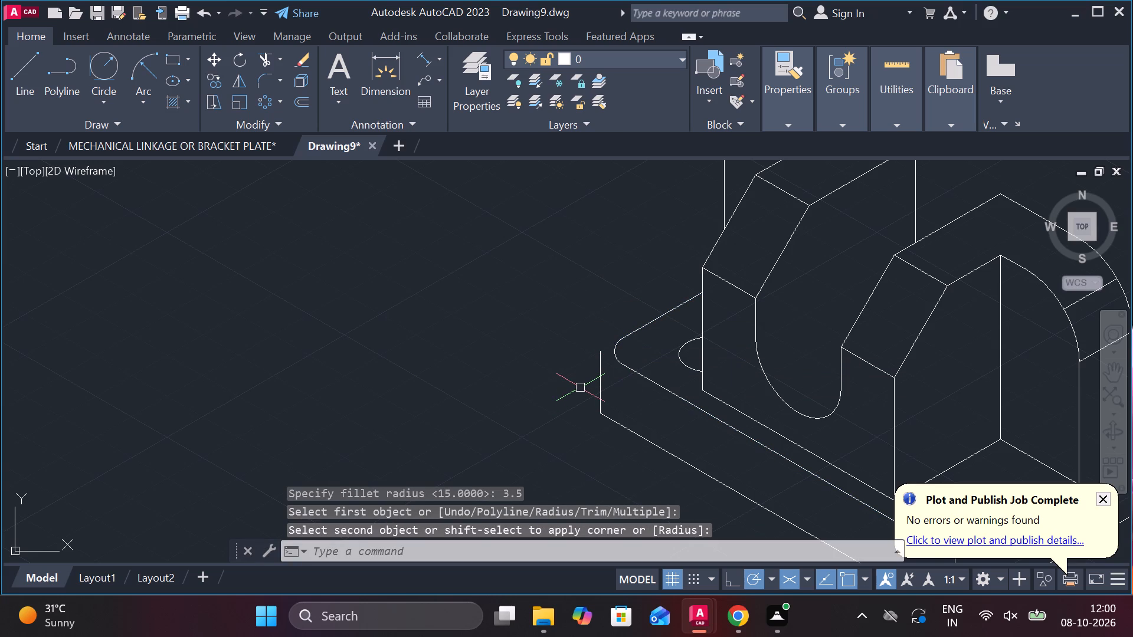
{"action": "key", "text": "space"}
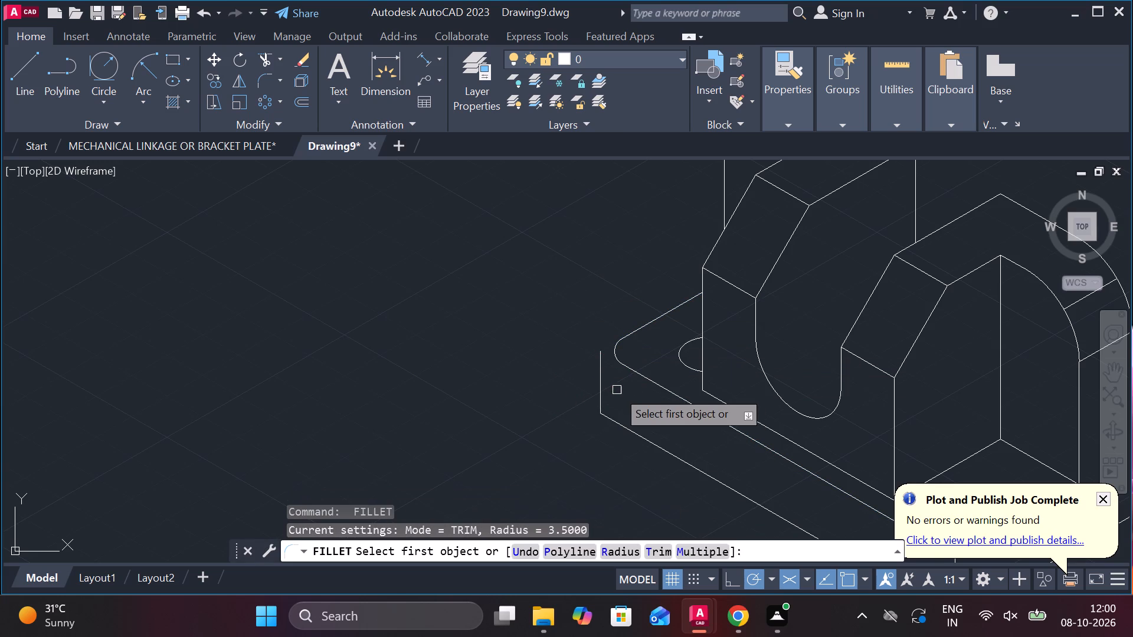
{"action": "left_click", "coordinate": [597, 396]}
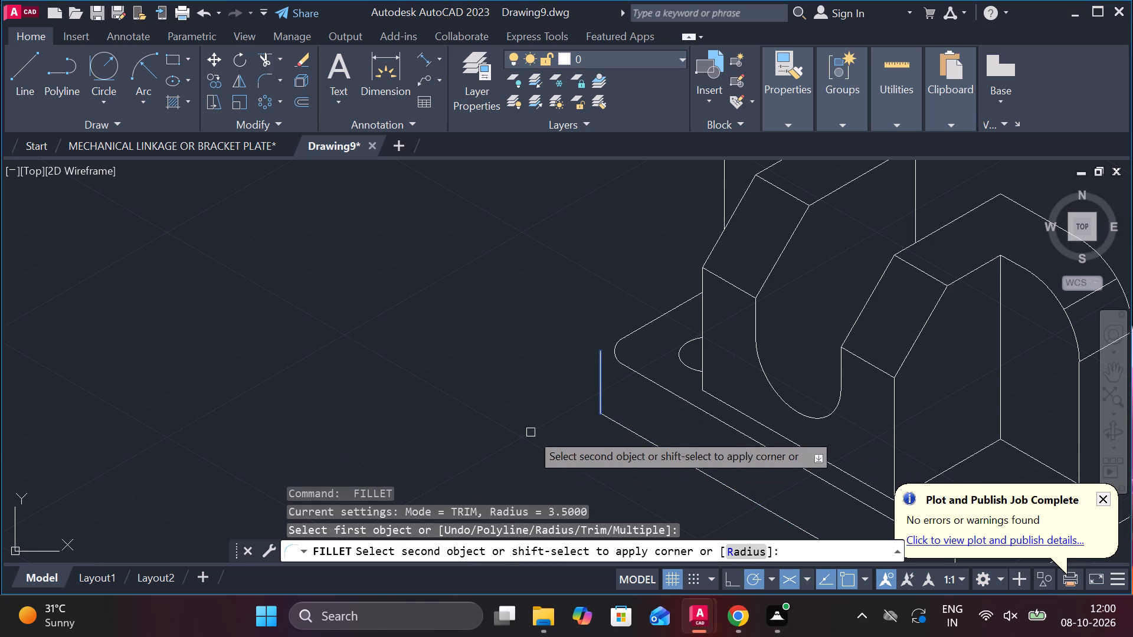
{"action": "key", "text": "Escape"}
Draw a vertical line from the outermost point of the filleted top corner down past the base's bottom edge.
{"action": "key", "text": "l"}
{"action": "key", "text": "Return"}
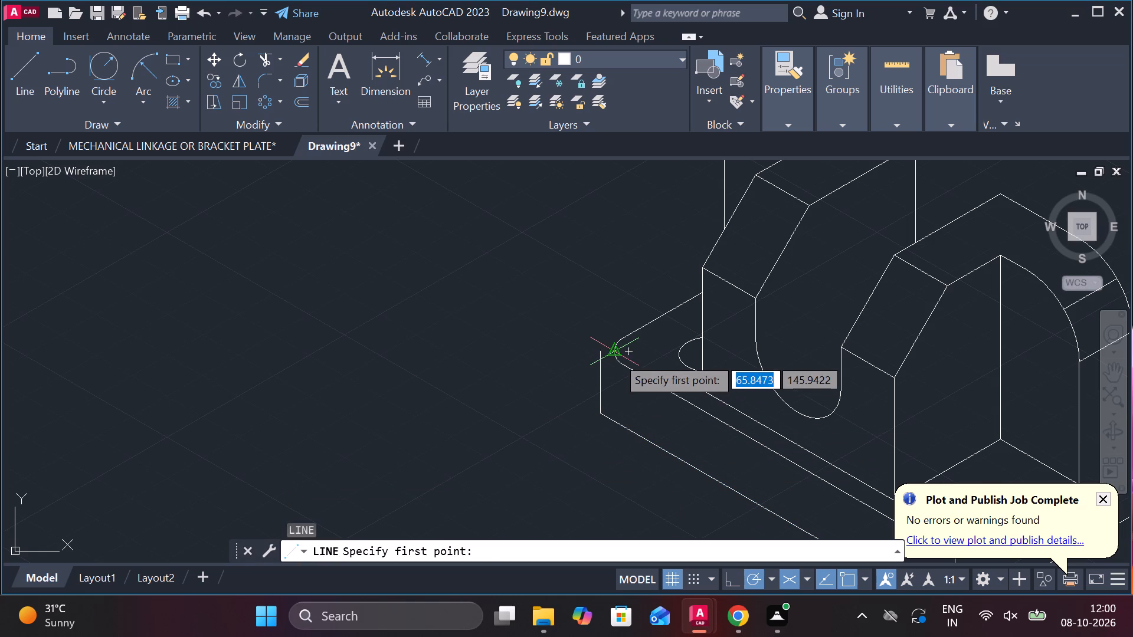
{"action": "left_click", "coordinate": [616, 352]}
{"action": "left_click", "coordinate": [616, 441]}
{"action": "key", "text": "Escape"}
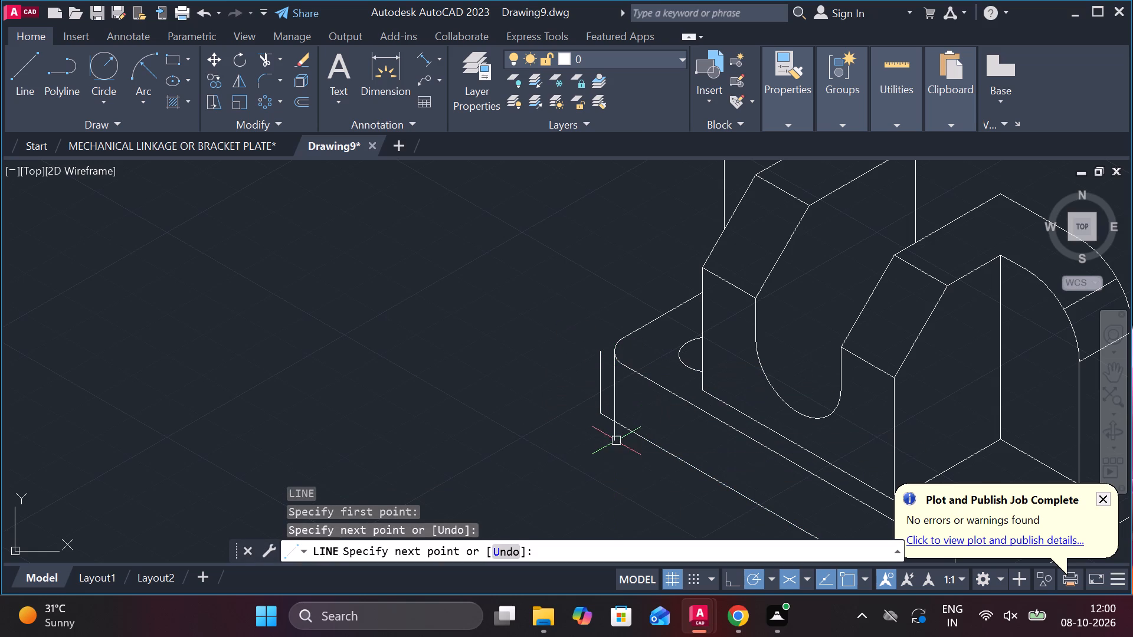
Trim the new line's overhang below the base, the bottom edge's leftover stub and the old vertical corner edge.
{"action": "type", "text": "TR"}
{"action": "key", "text": "space"}
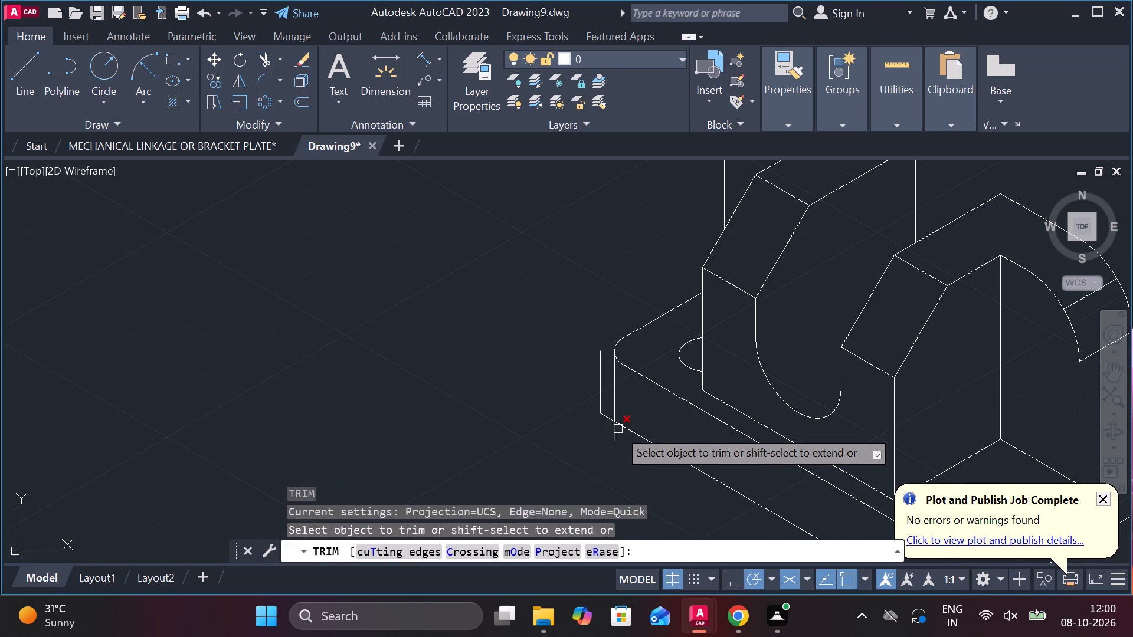
{"action": "left_click", "coordinate": [614, 429]}
{"action": "left_click", "coordinate": [605, 419]}
{"action": "left_click", "coordinate": [601, 393]}
{"action": "scroll", "coordinate": [579, 393], "scroll_direction": "down", "scroll_amount": 1}
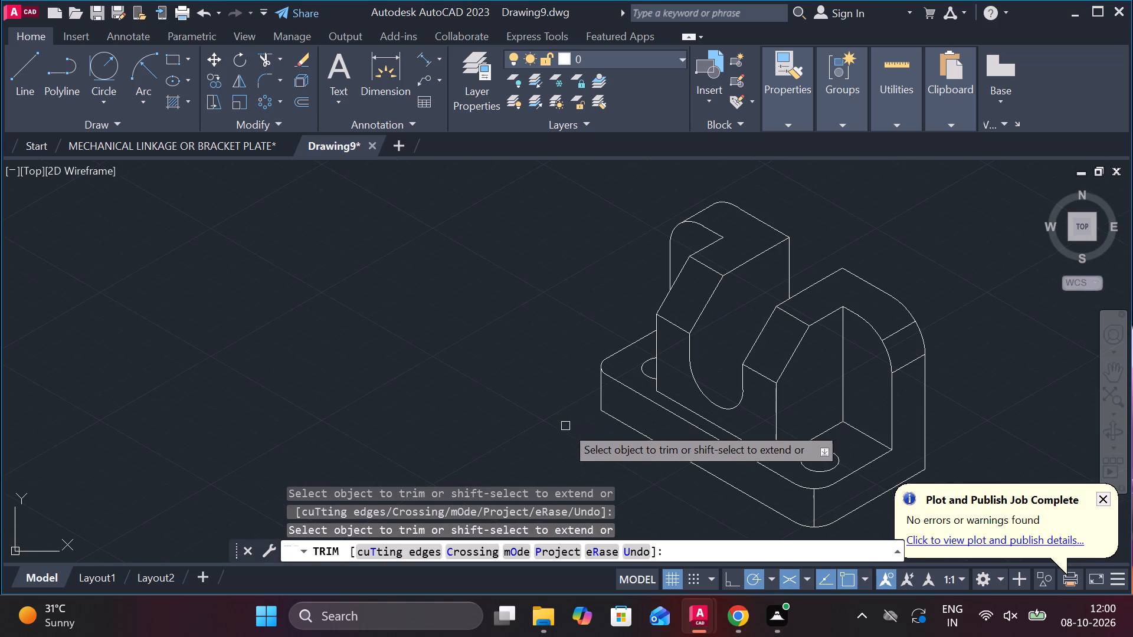
{"action": "scroll", "coordinate": [587, 446], "scroll_direction": "up", "scroll_amount": 2}
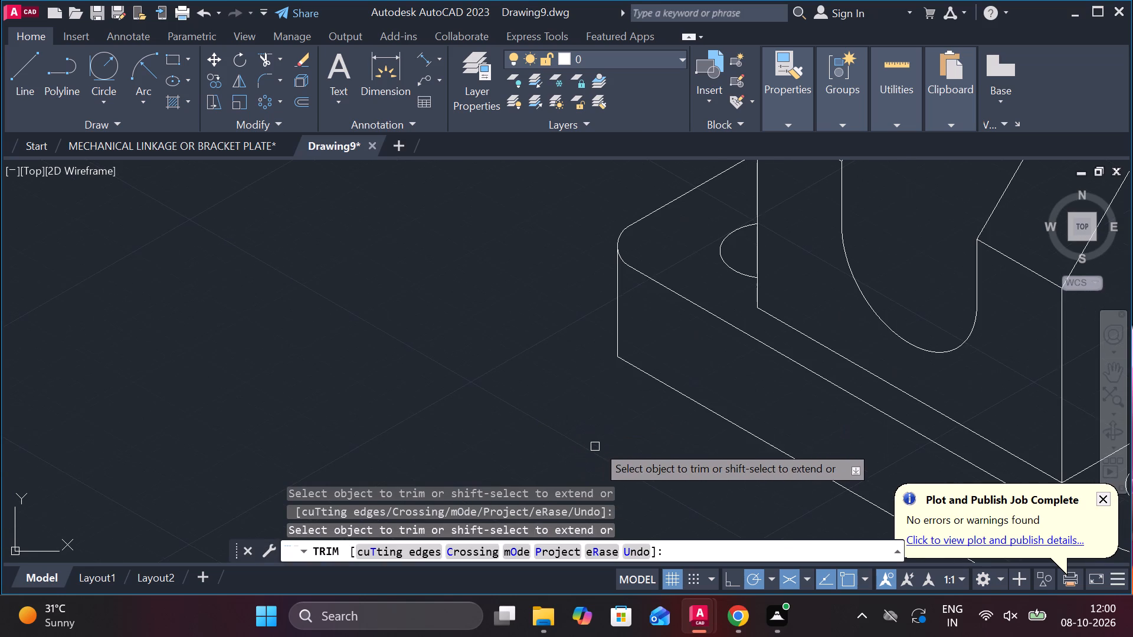
{"action": "key", "text": "Escape"}
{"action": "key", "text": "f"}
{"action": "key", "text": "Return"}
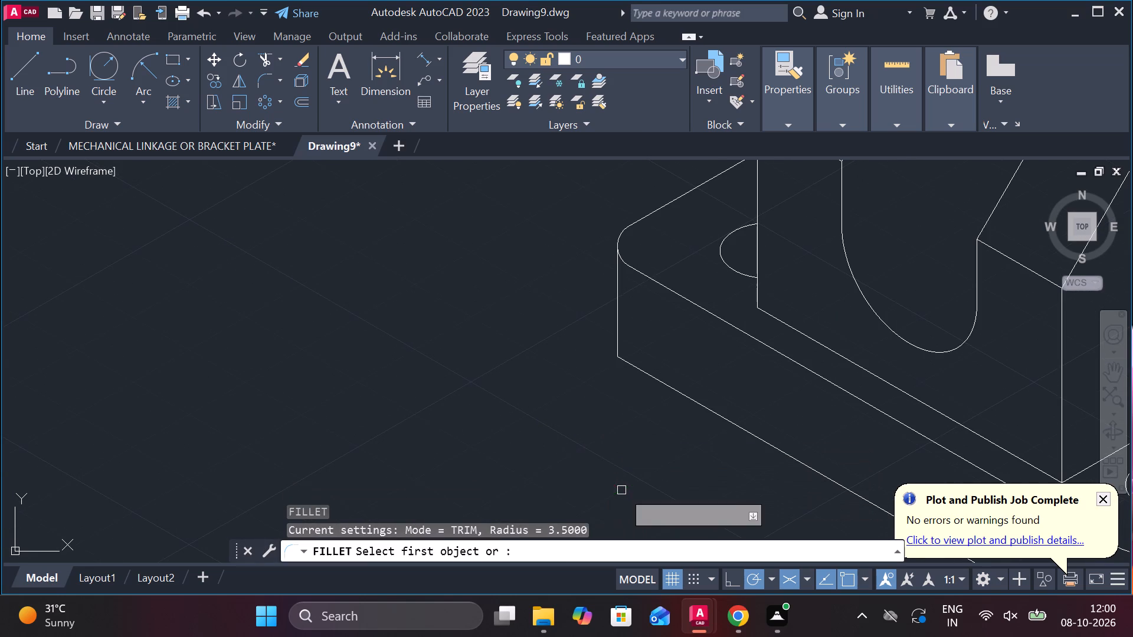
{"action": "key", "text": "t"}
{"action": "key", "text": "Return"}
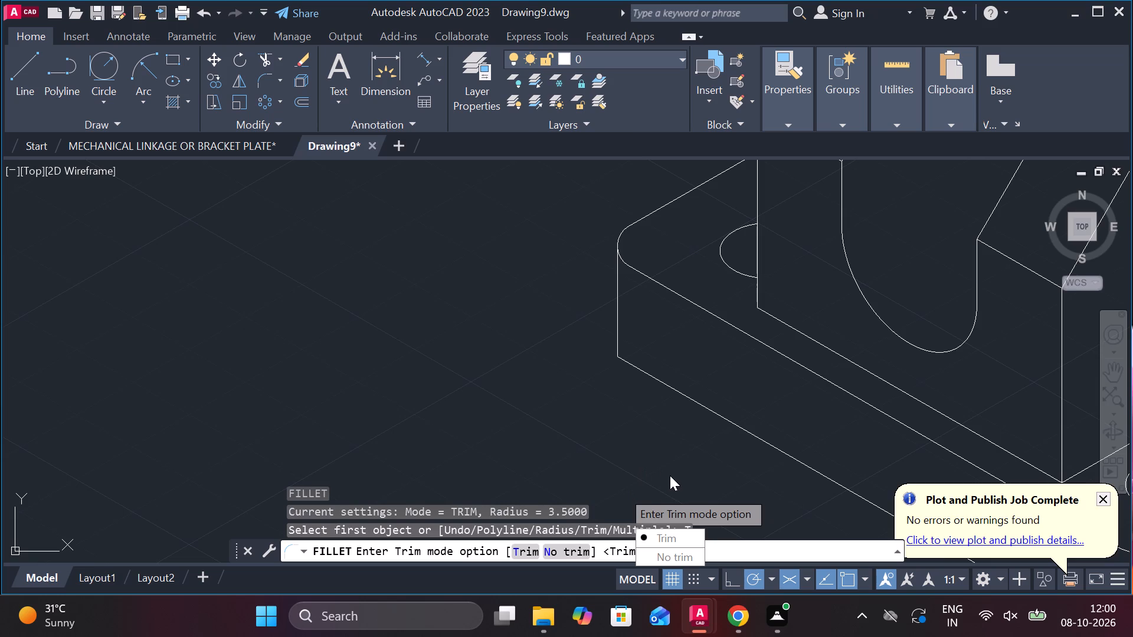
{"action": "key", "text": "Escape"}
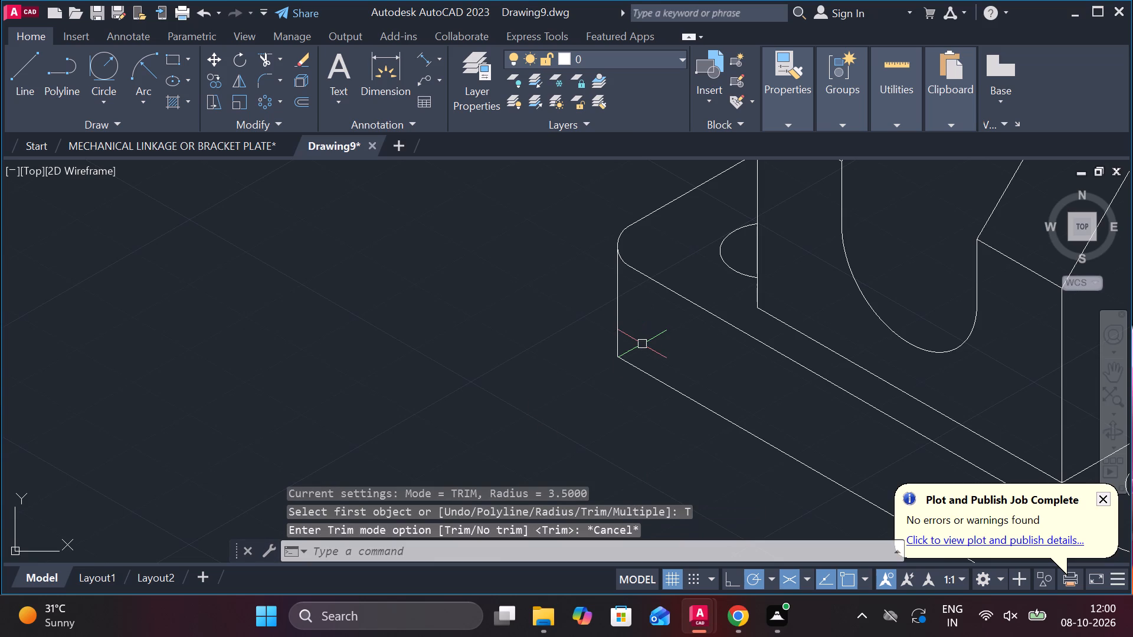
Fillet the far-end vertical edge and the base's long bottom edge with a radius of 15.
{"action": "key", "text": "f"}
{"action": "key", "text": "Return"}
{"action": "key", "text": "r"}
{"action": "key", "text": "Return"}
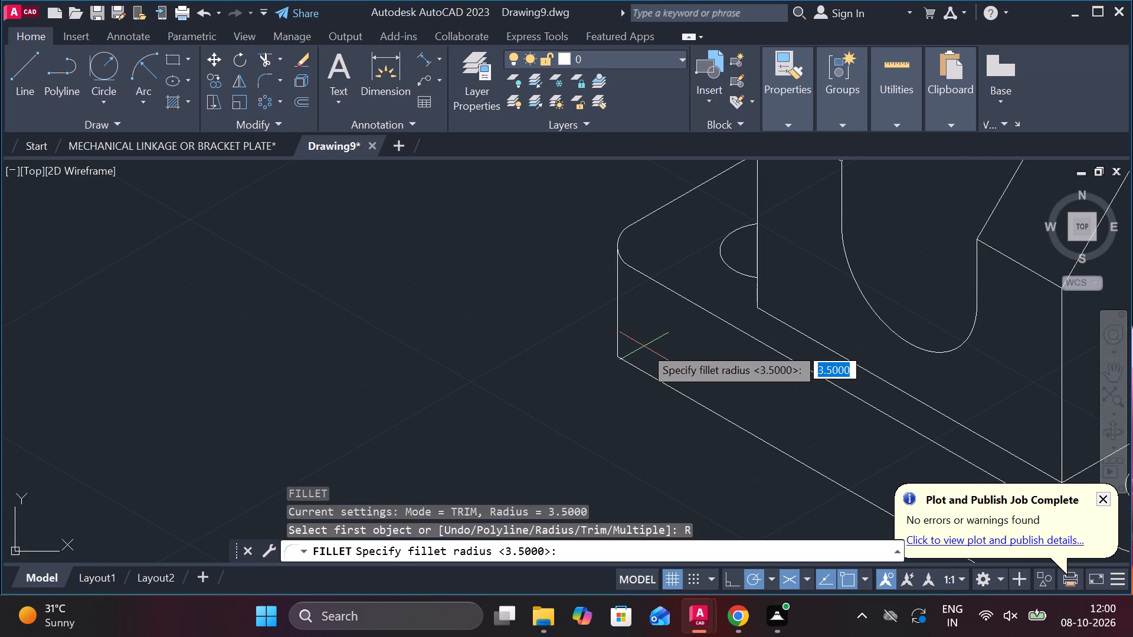
{"action": "type", "text": "15"}
{"action": "key", "text": "Return"}
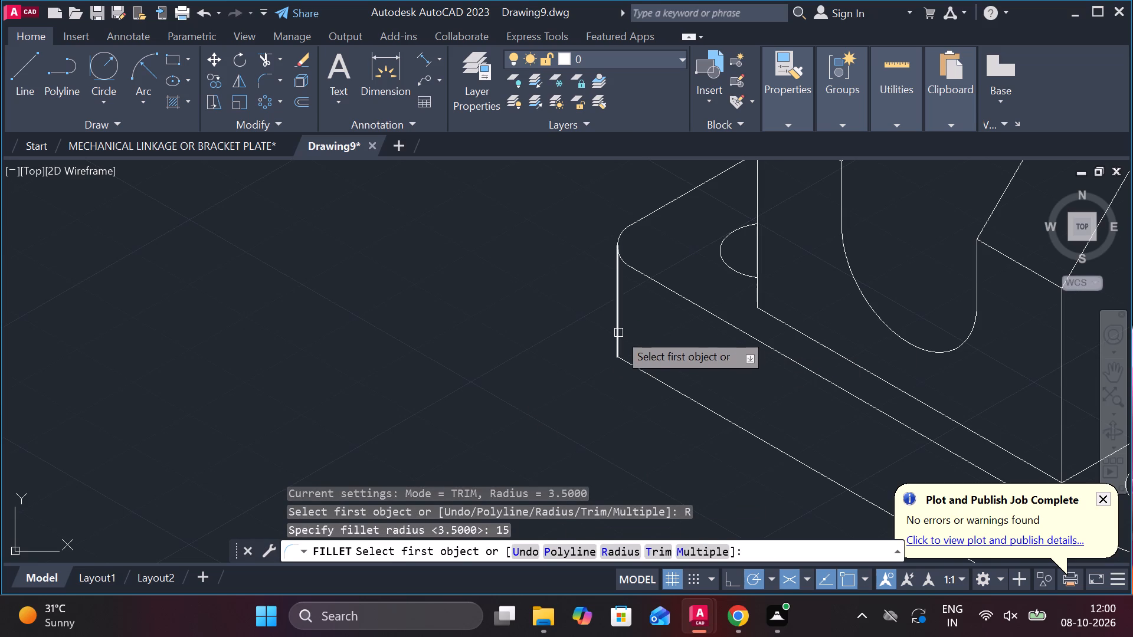
{"action": "left_click", "coordinate": [618, 333]}
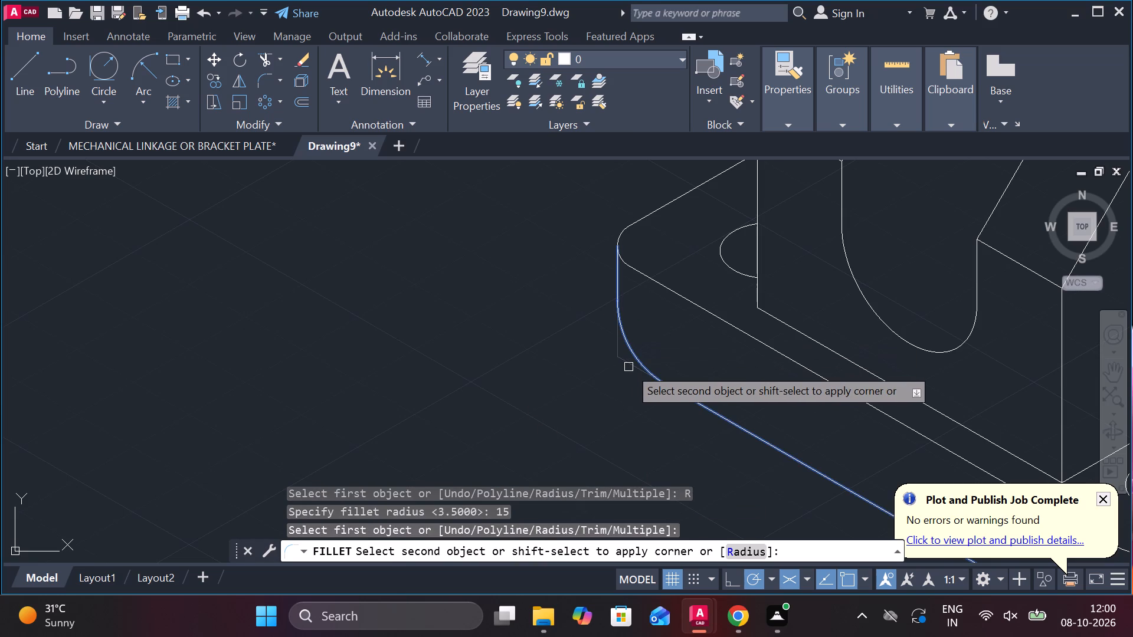
{"action": "left_click", "coordinate": [628, 367]}
Draw a line about 37 units long at 150° from the lower end of the new fillet, continuing the bottom edge outward.
{"action": "scroll", "coordinate": [595, 383], "scroll_direction": "down", "scroll_amount": 1}
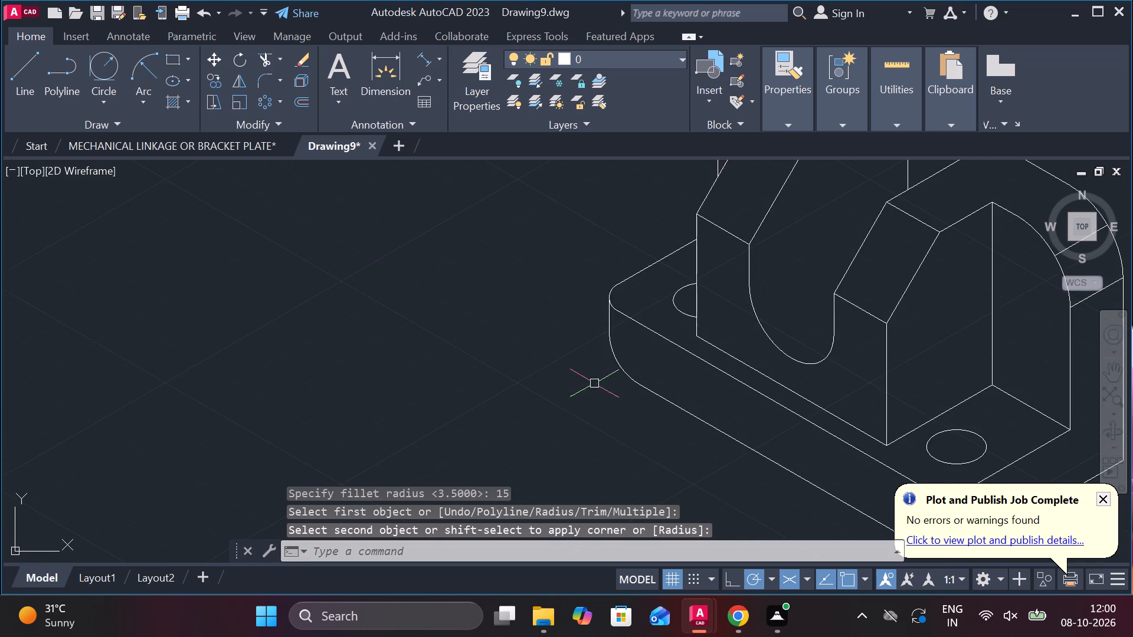
{"action": "scroll", "coordinate": [592, 386], "scroll_direction": "down", "scroll_amount": 2}
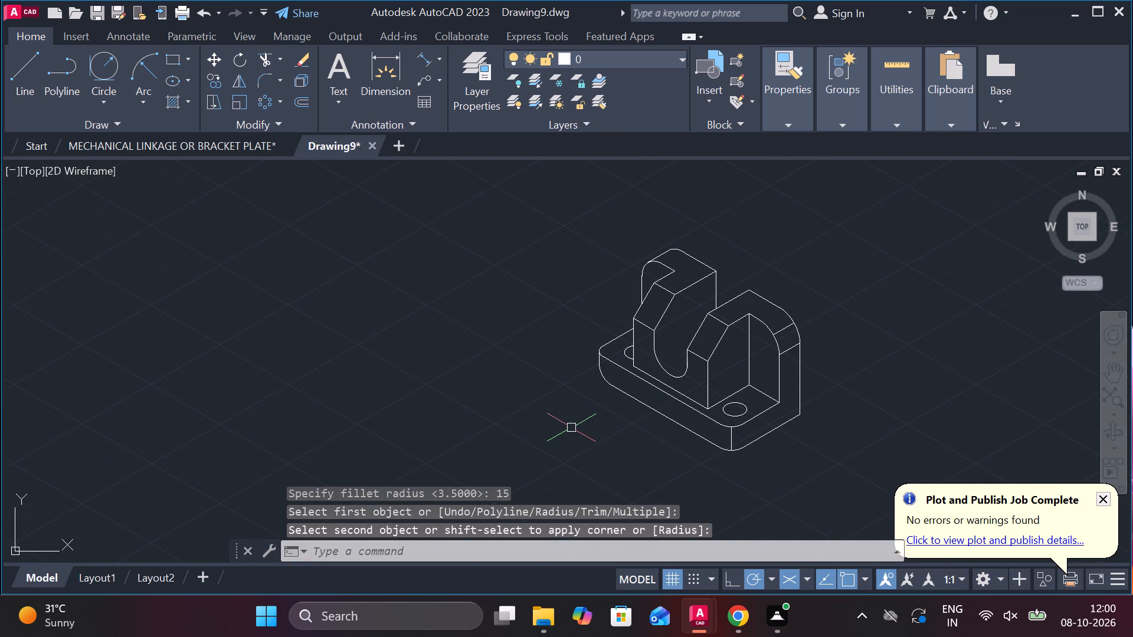
{"action": "scroll", "coordinate": [574, 405], "scroll_direction": "up", "scroll_amount": 2}
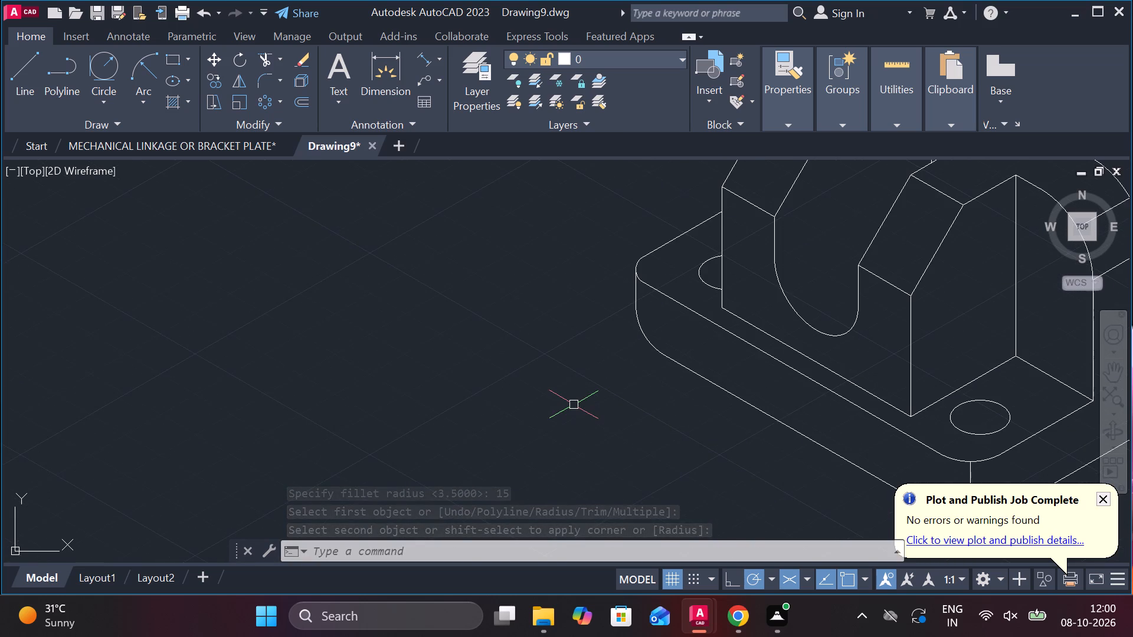
{"action": "middle_click", "coordinate": [549, 405]}
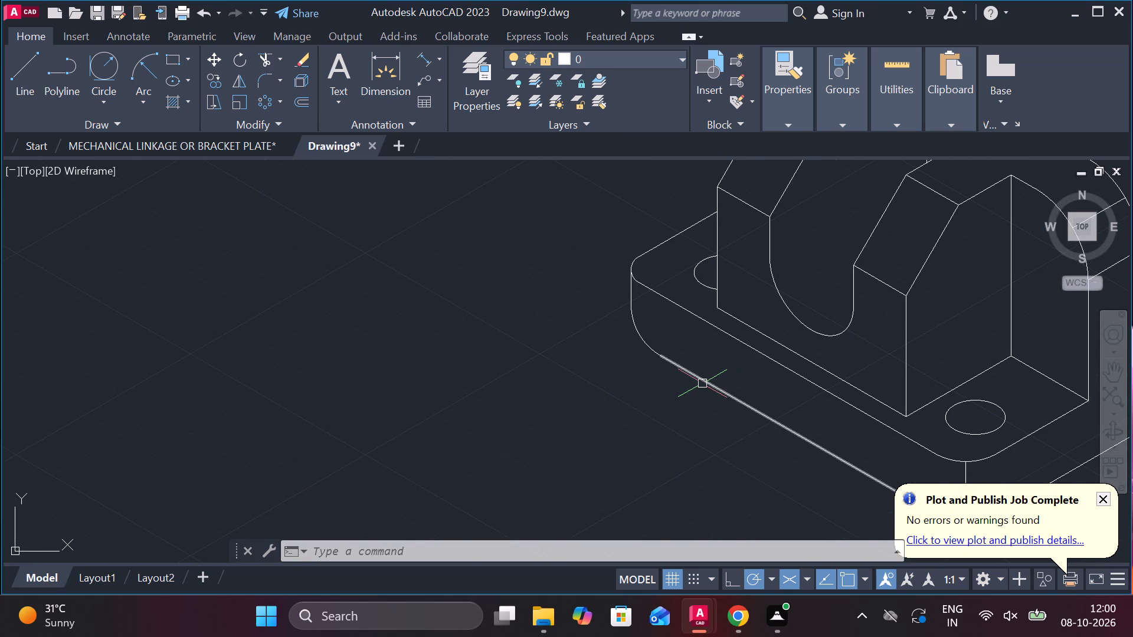
{"action": "key", "text": "l"}
{"action": "key", "text": "Return"}
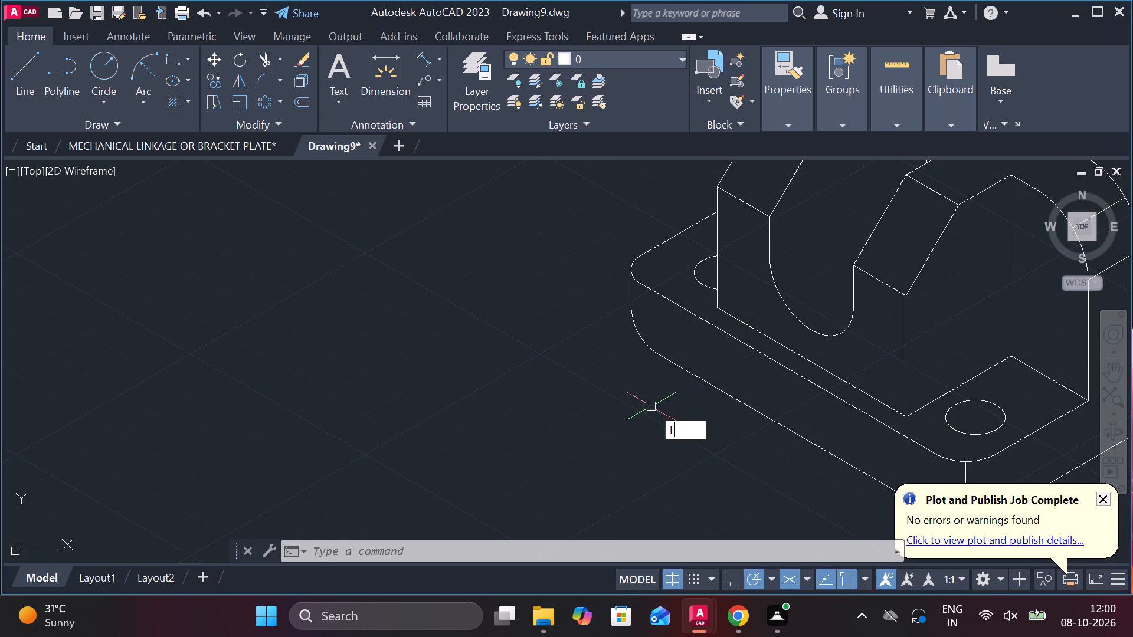
{"action": "left_click", "coordinate": [660, 352]}
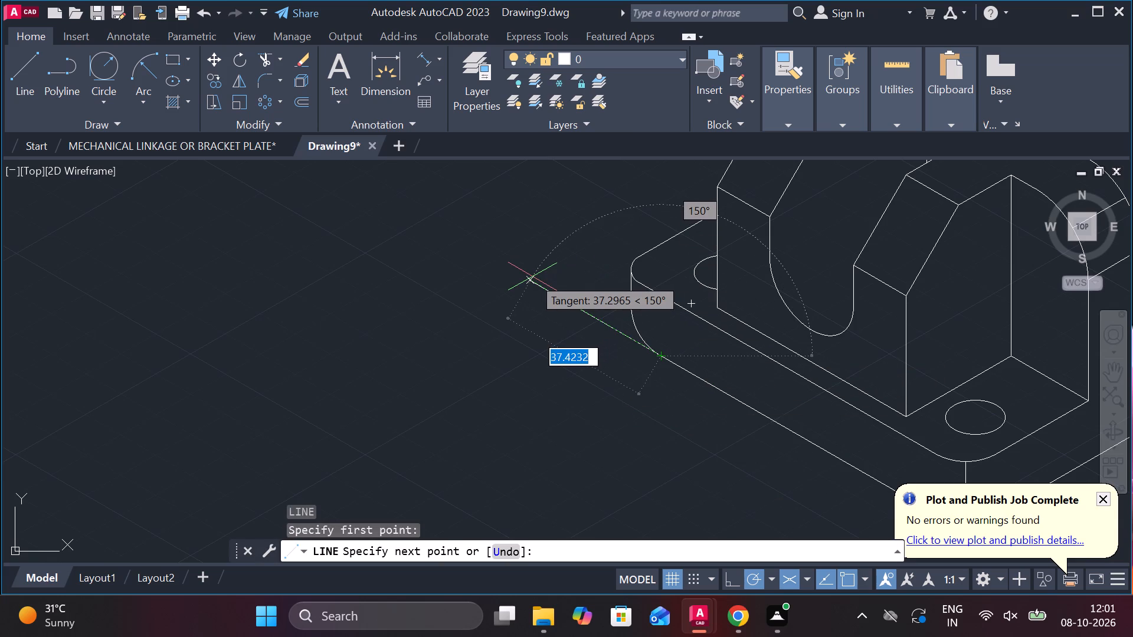
{"action": "left_click", "coordinate": [532, 277]}
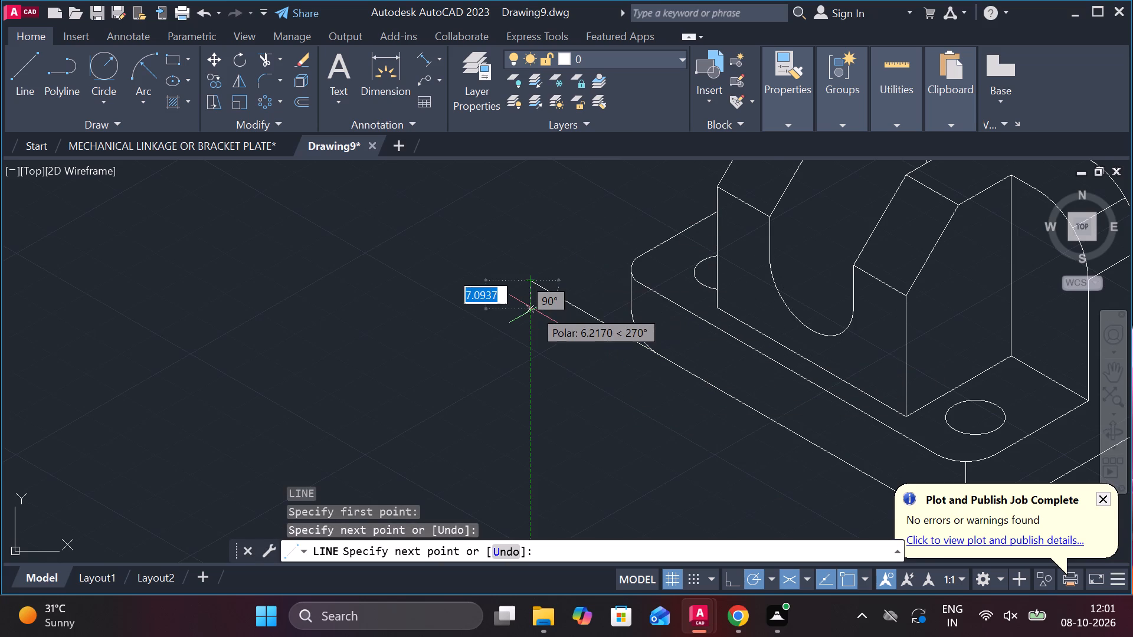
{"action": "scroll", "coordinate": [533, 309], "scroll_direction": "down", "scroll_amount": 1}
{"action": "key", "text": "grave"}
{"action": "key", "text": "Escape"}
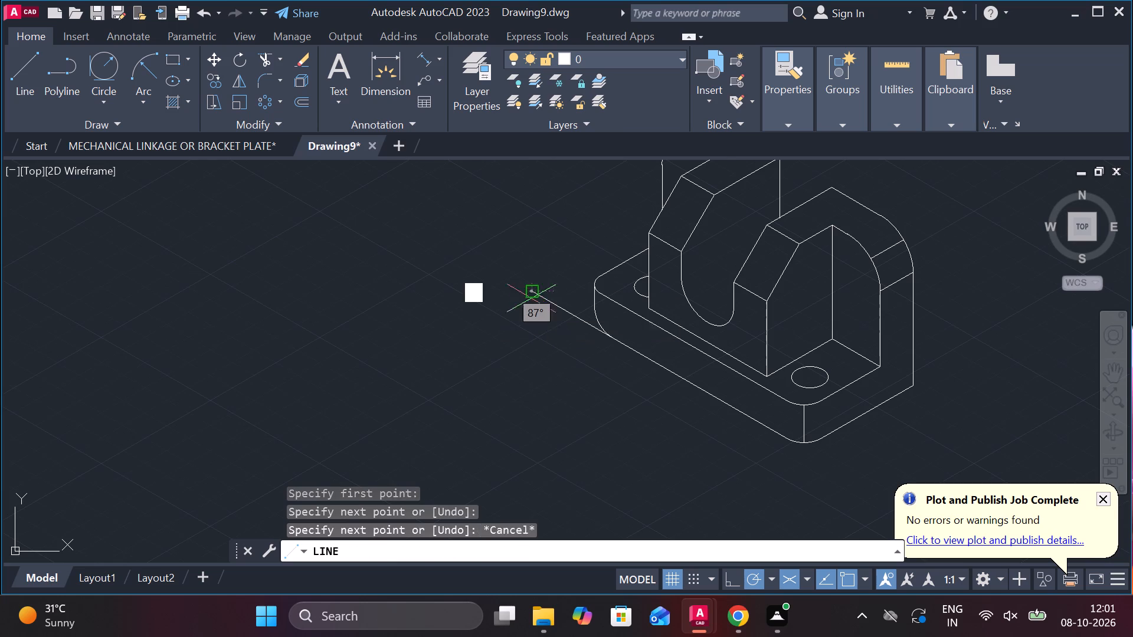
{"action": "key", "text": "Escape"}
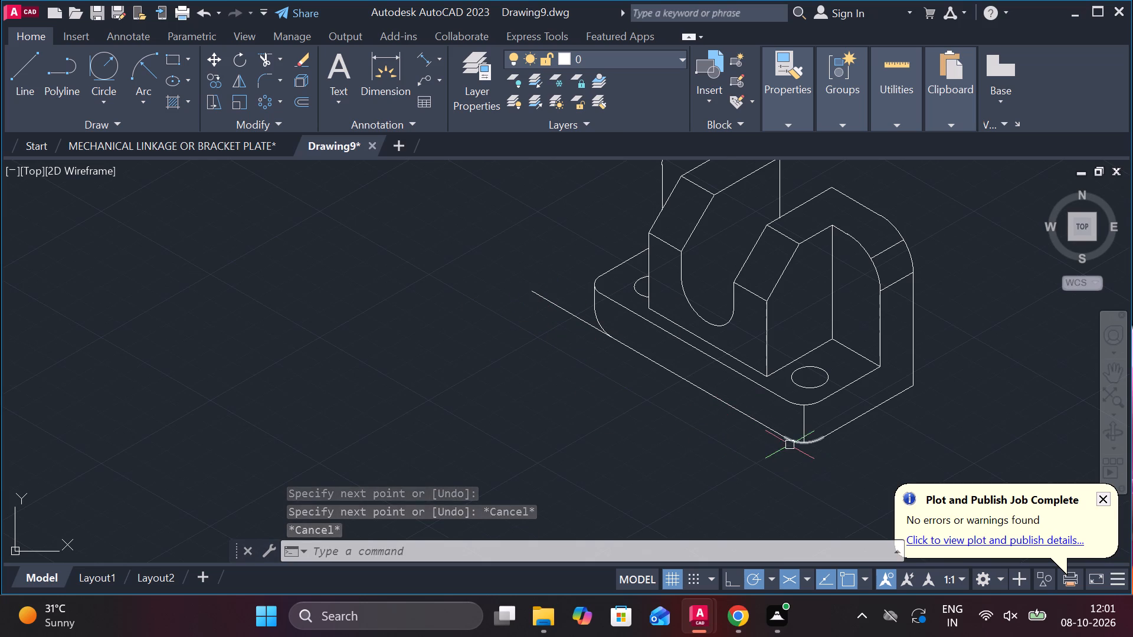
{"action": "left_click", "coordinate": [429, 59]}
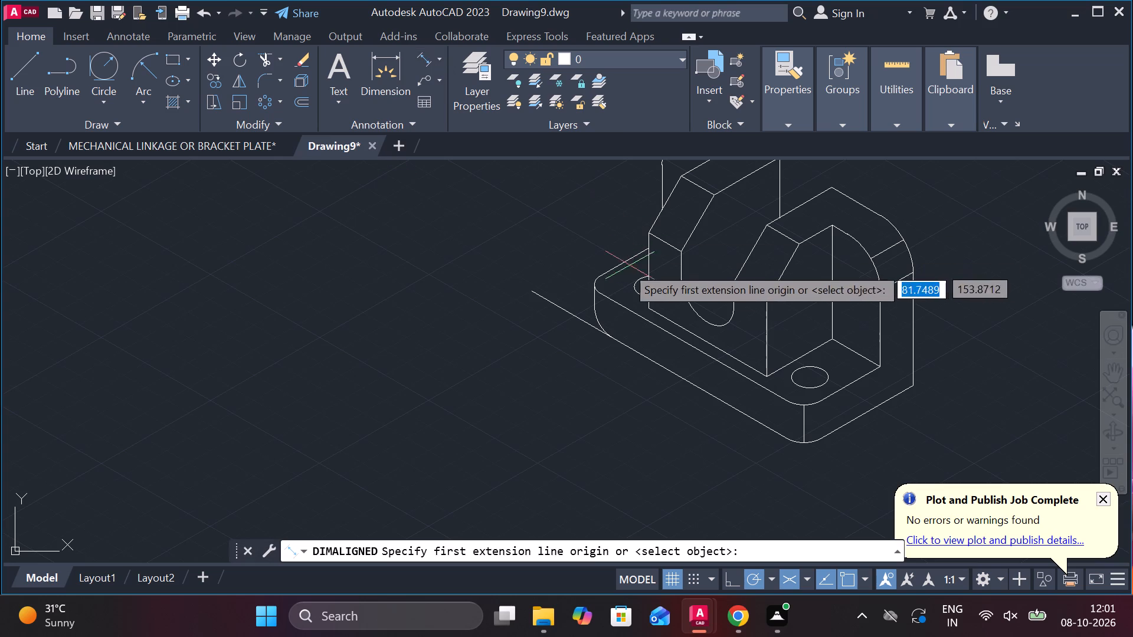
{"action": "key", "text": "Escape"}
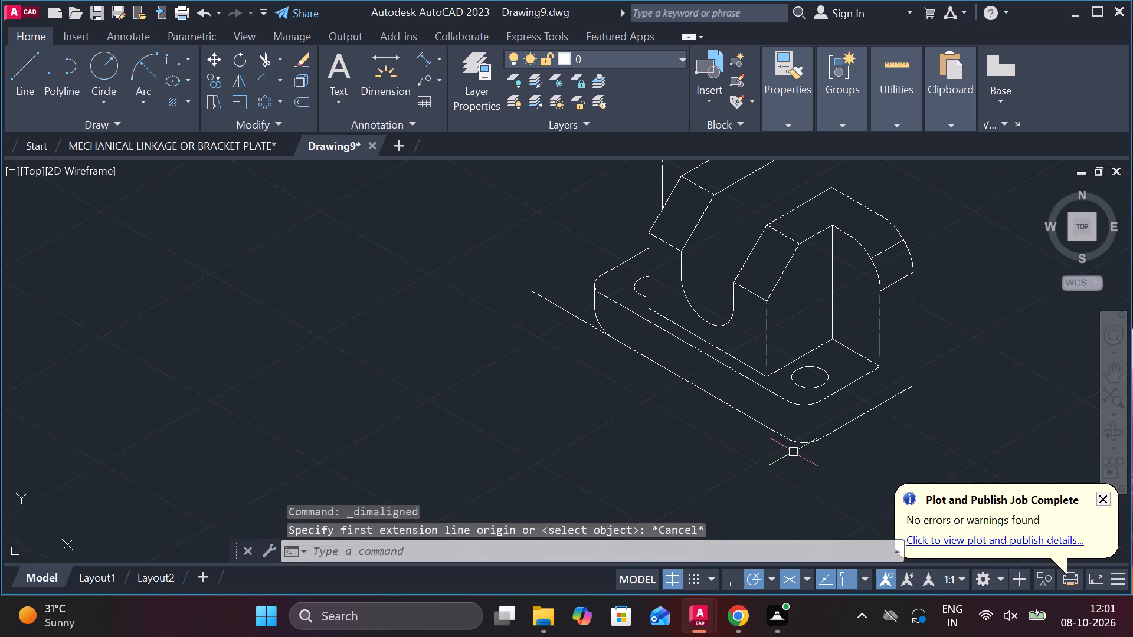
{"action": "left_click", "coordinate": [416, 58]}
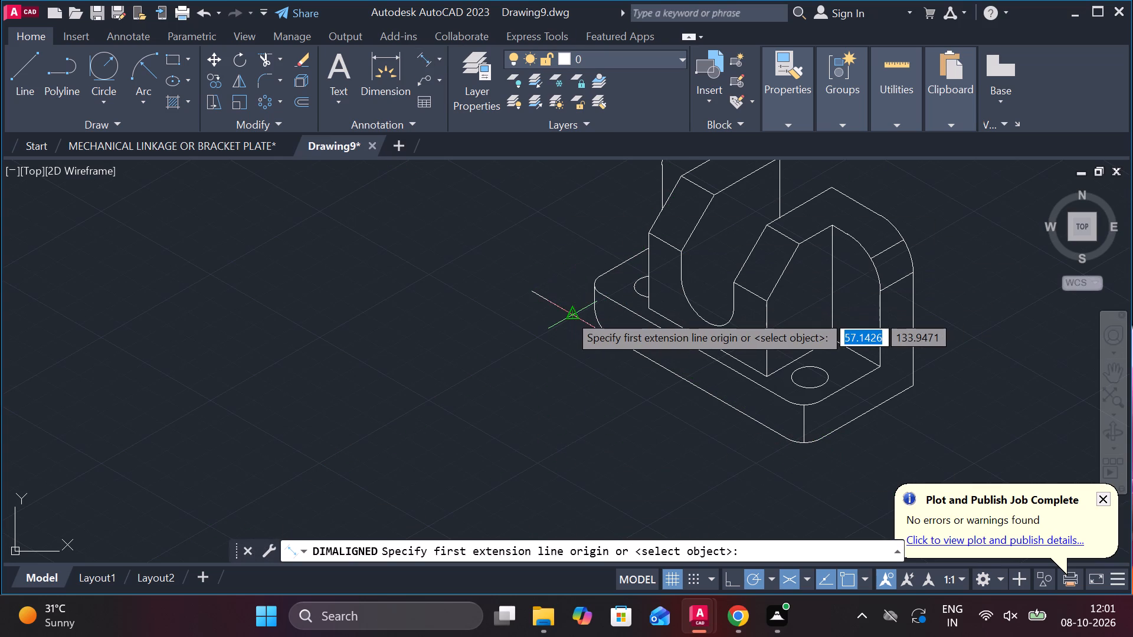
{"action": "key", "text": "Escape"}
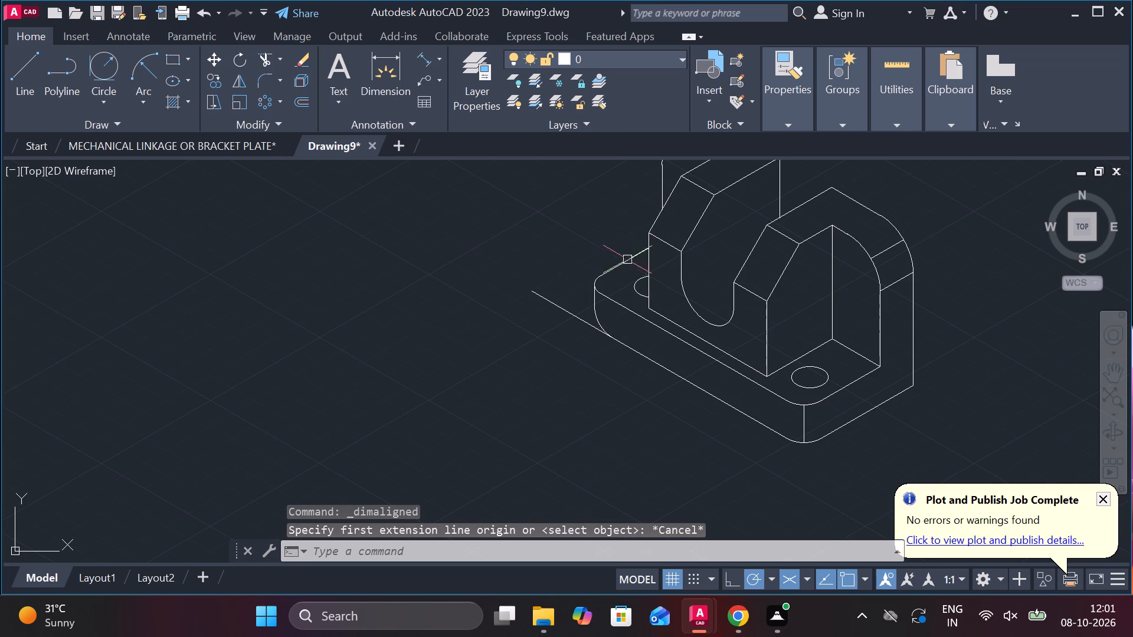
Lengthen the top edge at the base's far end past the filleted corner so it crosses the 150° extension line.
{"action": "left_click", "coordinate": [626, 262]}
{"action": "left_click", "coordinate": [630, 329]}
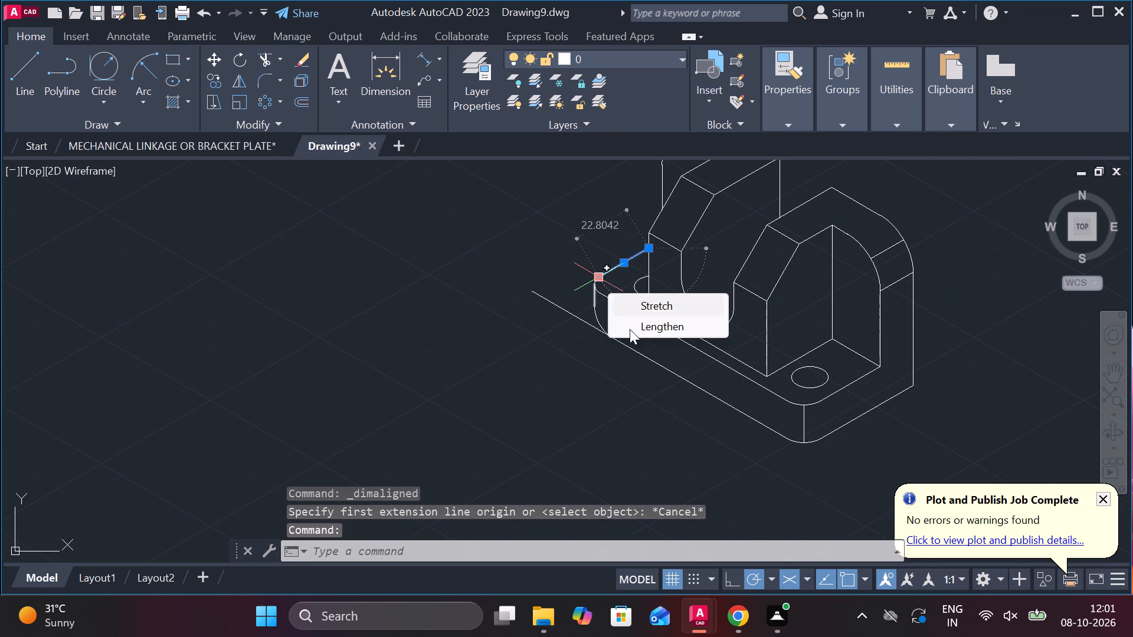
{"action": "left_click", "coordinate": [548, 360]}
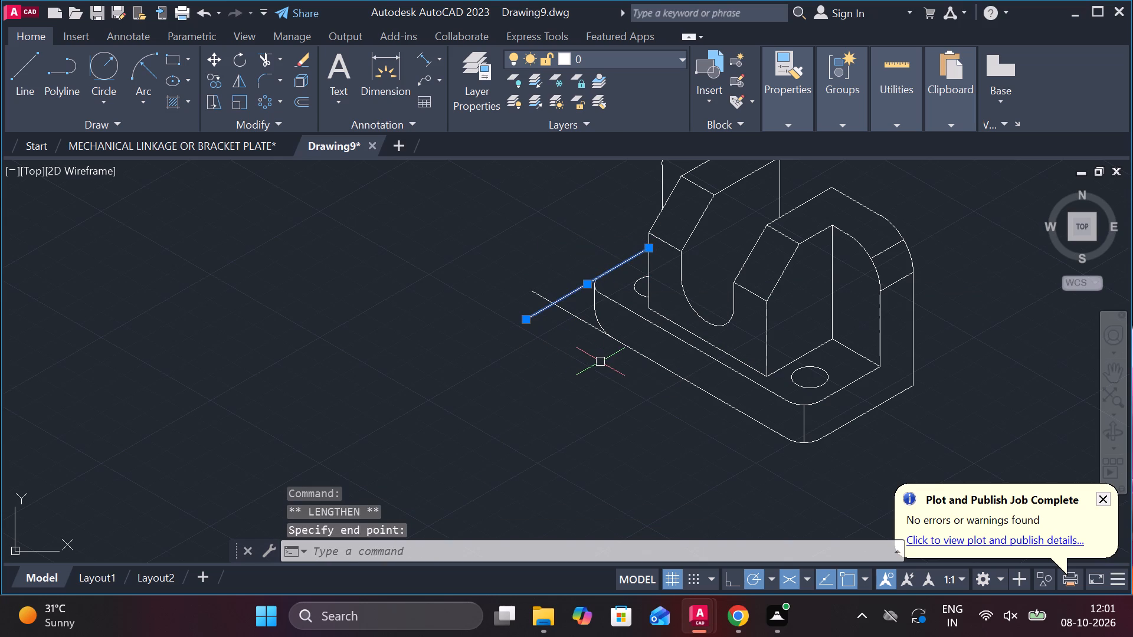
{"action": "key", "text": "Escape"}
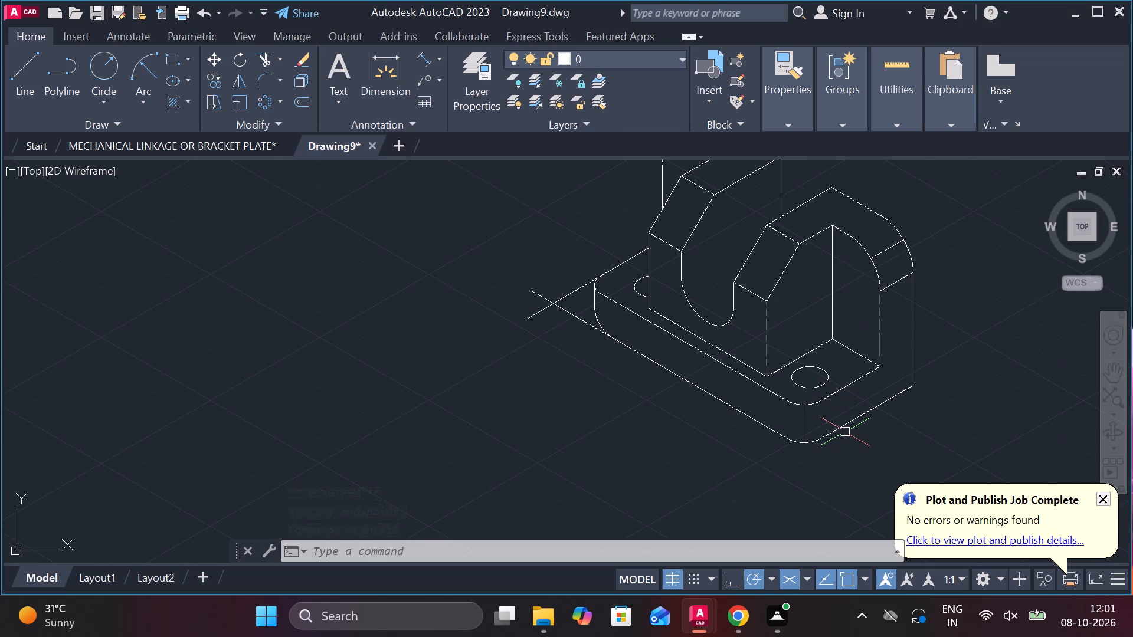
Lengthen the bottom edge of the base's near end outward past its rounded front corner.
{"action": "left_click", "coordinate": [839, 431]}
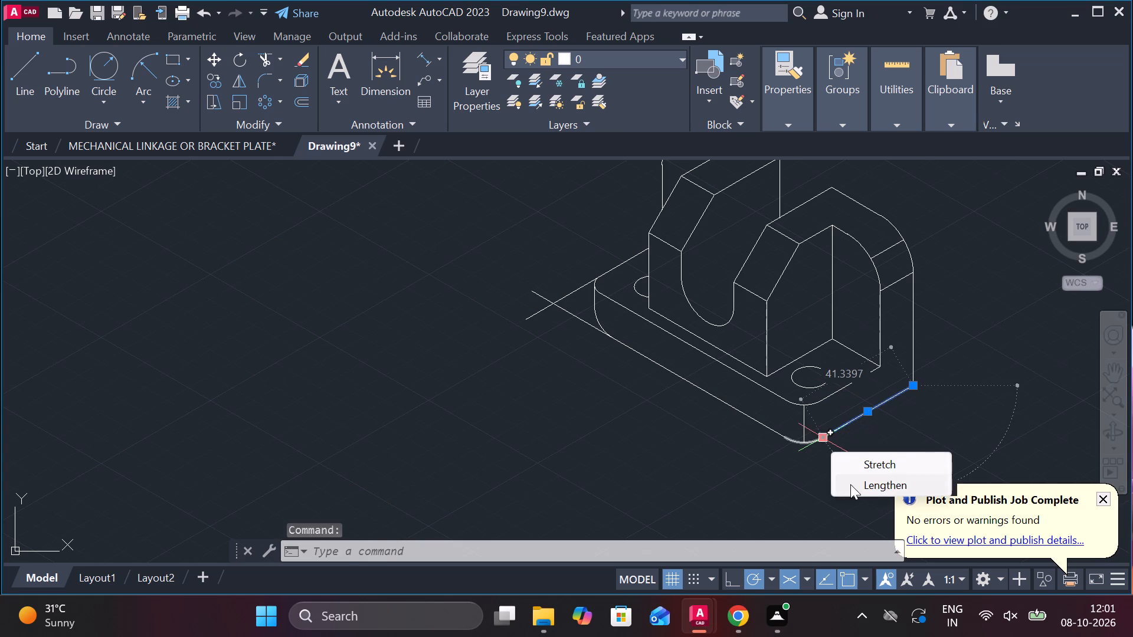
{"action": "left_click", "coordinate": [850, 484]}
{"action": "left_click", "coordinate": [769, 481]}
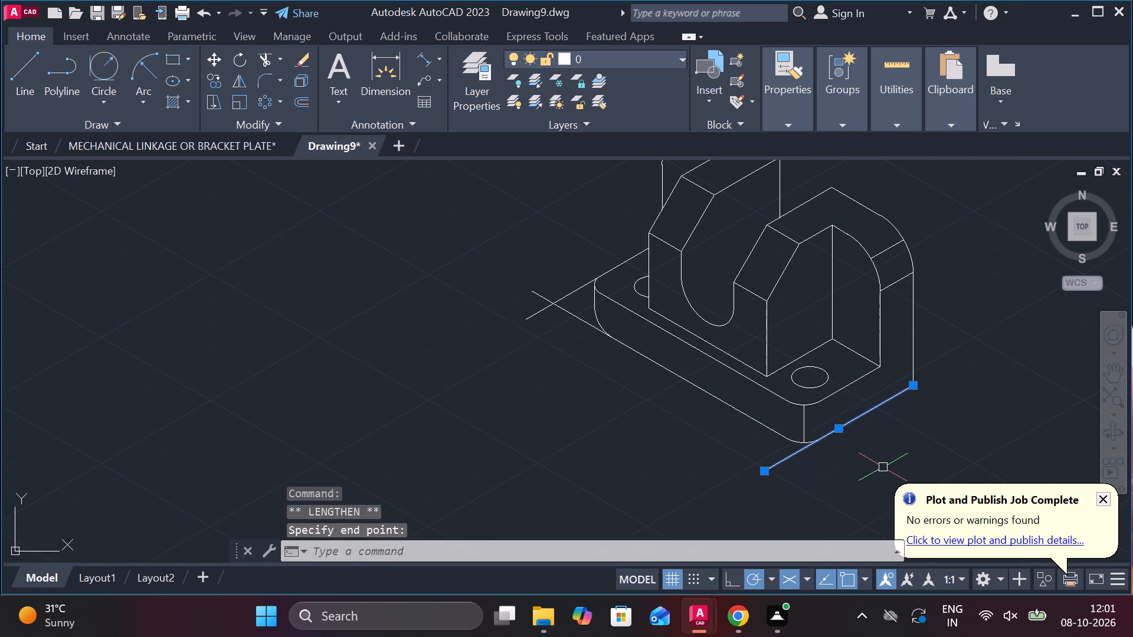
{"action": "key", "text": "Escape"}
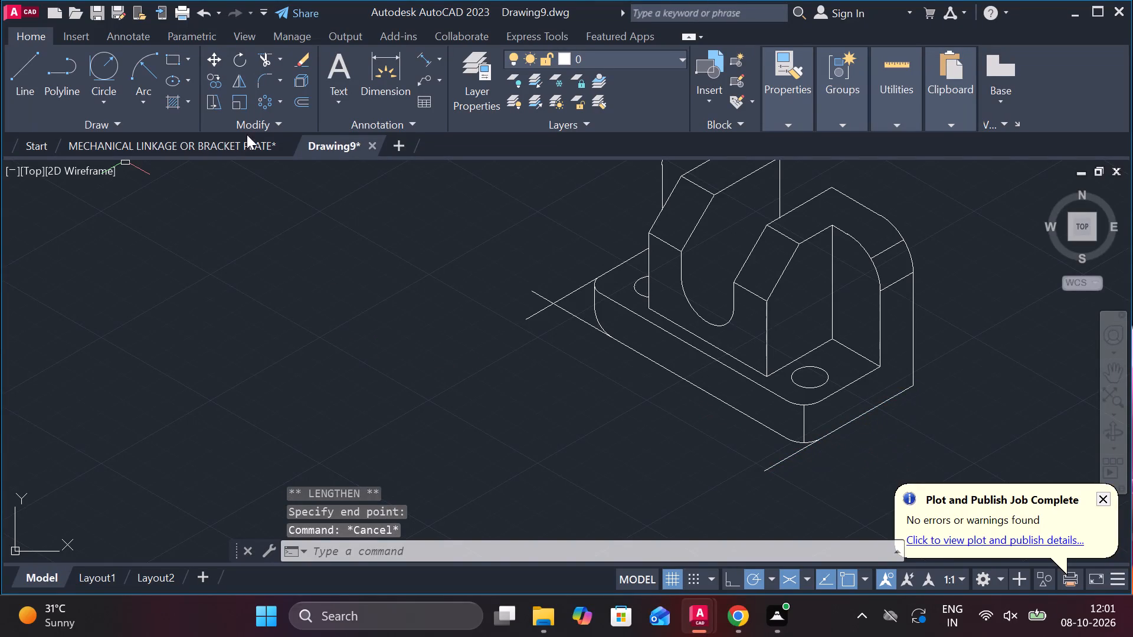
Measure with an aligned dimension from the far-end line crossing to the lengthened near-end bottom edge.
{"action": "left_click", "coordinate": [419, 59]}
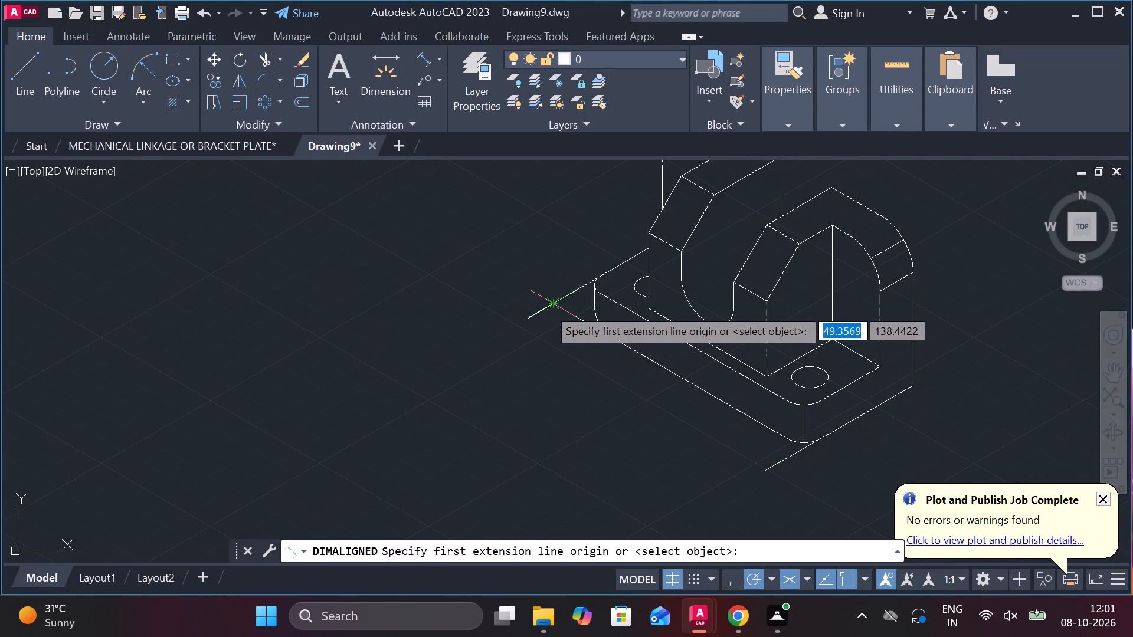
{"action": "left_click", "coordinate": [547, 307]}
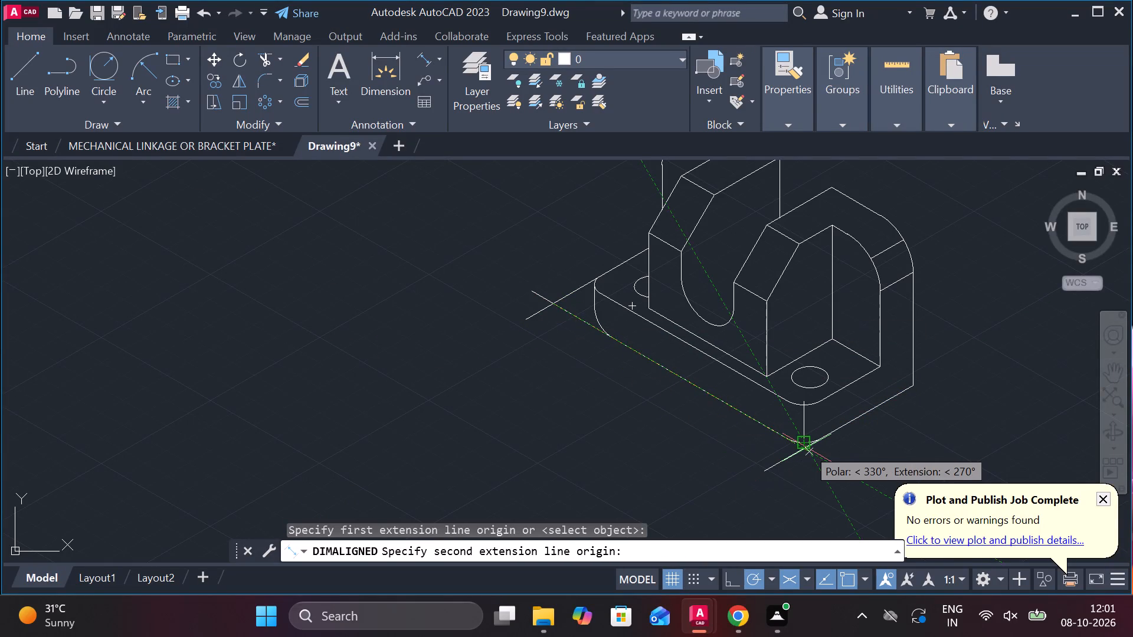
{"action": "scroll", "coordinate": [807, 448], "scroll_direction": "up", "scroll_amount": 2}
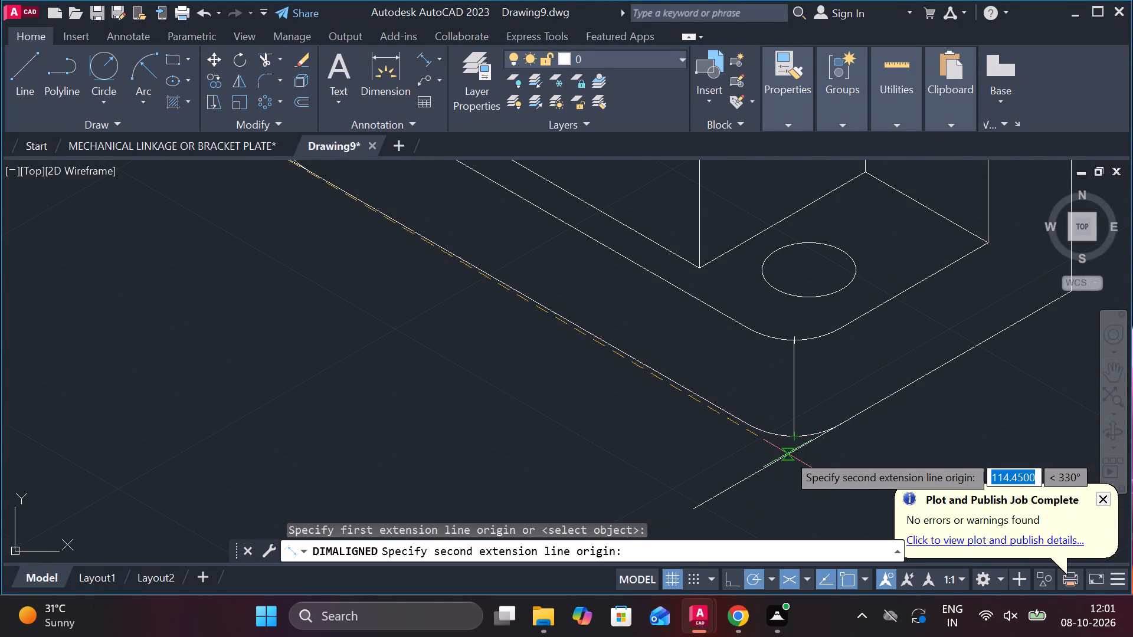
{"action": "scroll", "coordinate": [787, 454], "scroll_direction": "up", "scroll_amount": 2}
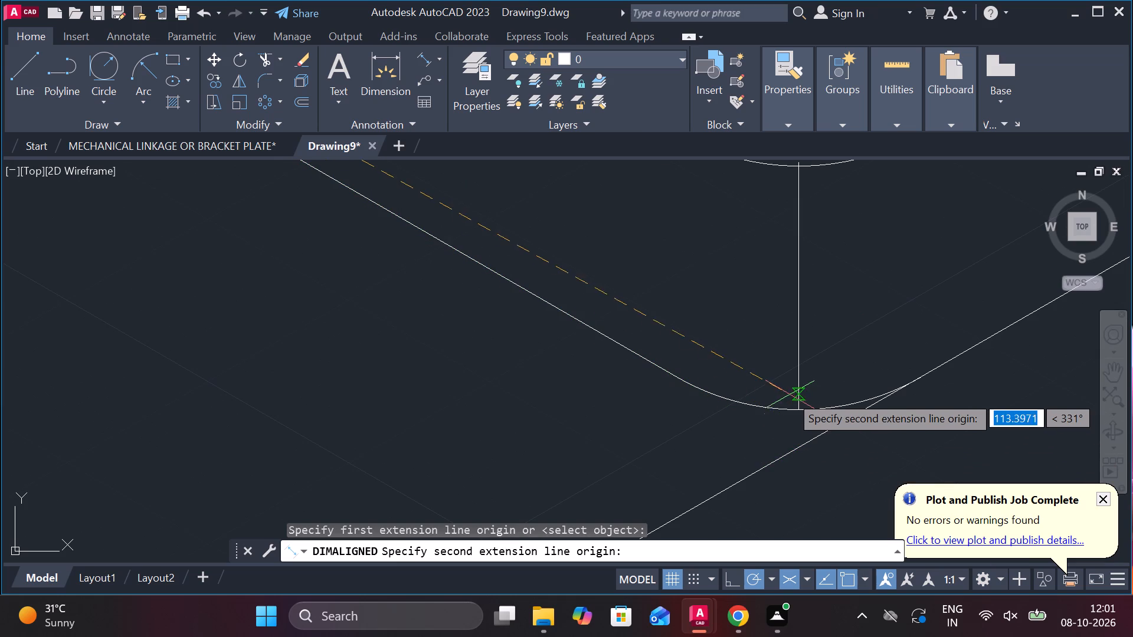
{"action": "scroll", "coordinate": [788, 404], "scroll_direction": "down", "scroll_amount": 3}
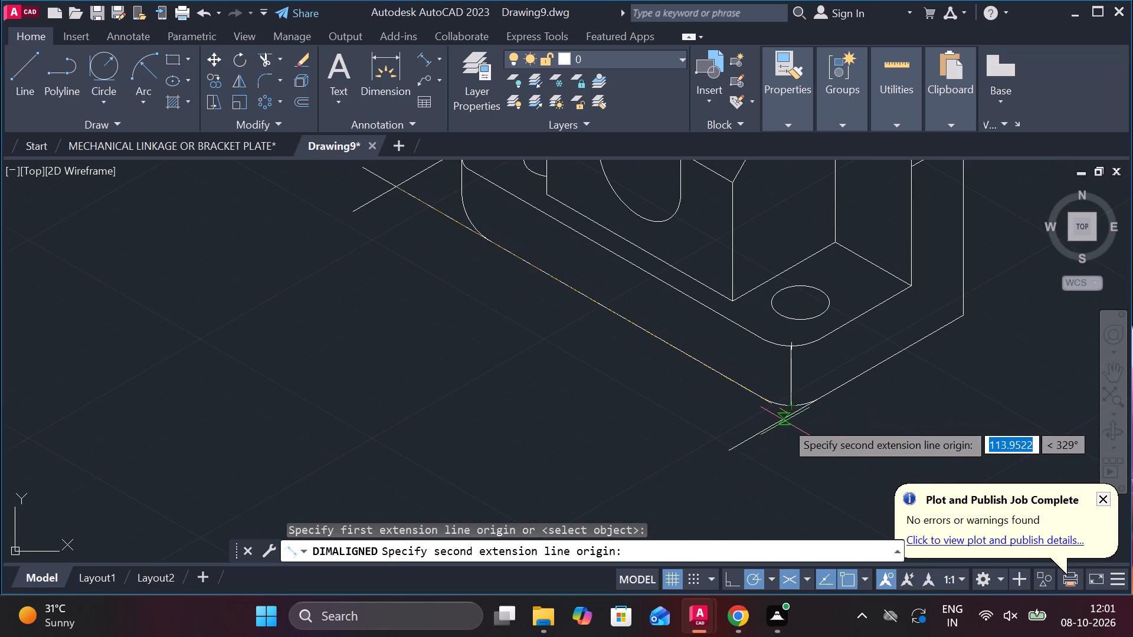
{"action": "left_click", "coordinate": [769, 427]}
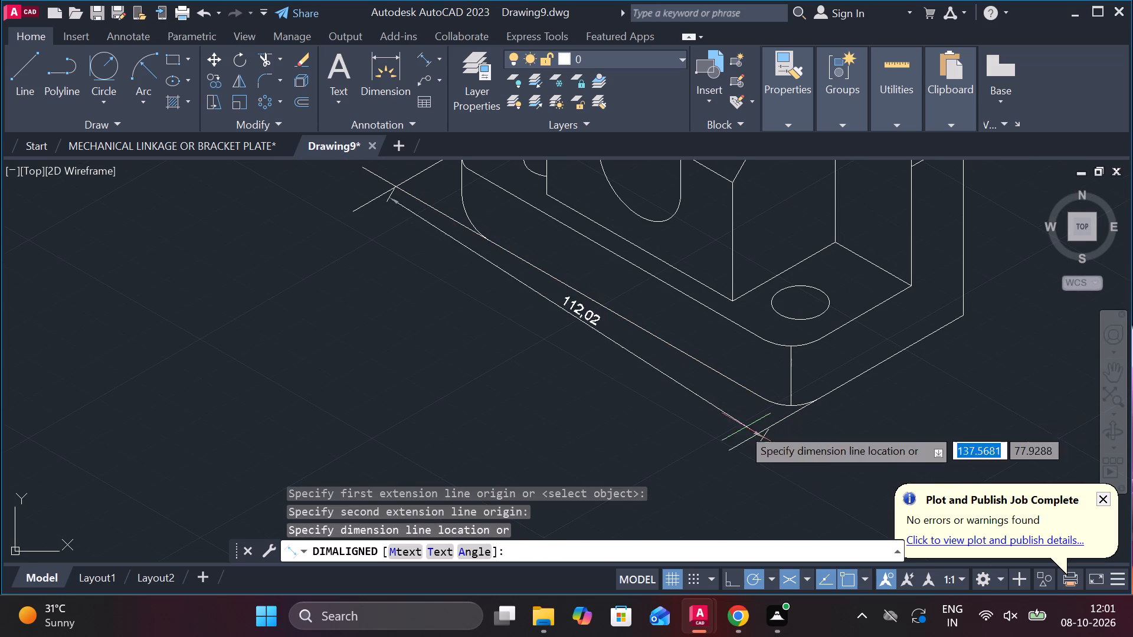
{"action": "scroll", "coordinate": [676, 427], "scroll_direction": "down", "scroll_amount": 1}
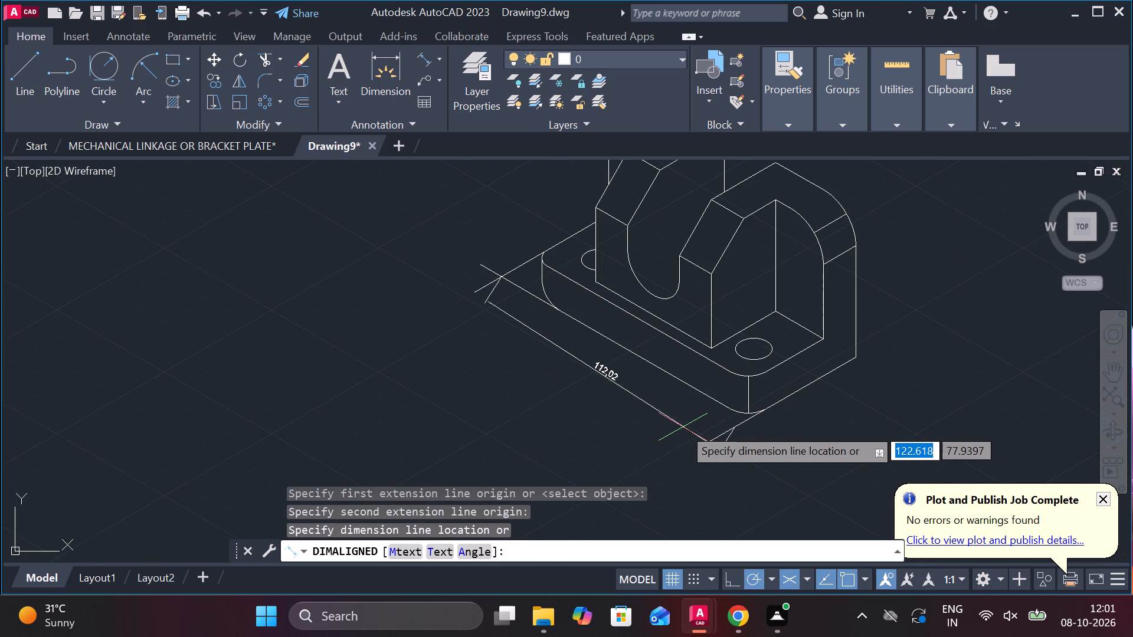
{"action": "key", "text": "Escape"}
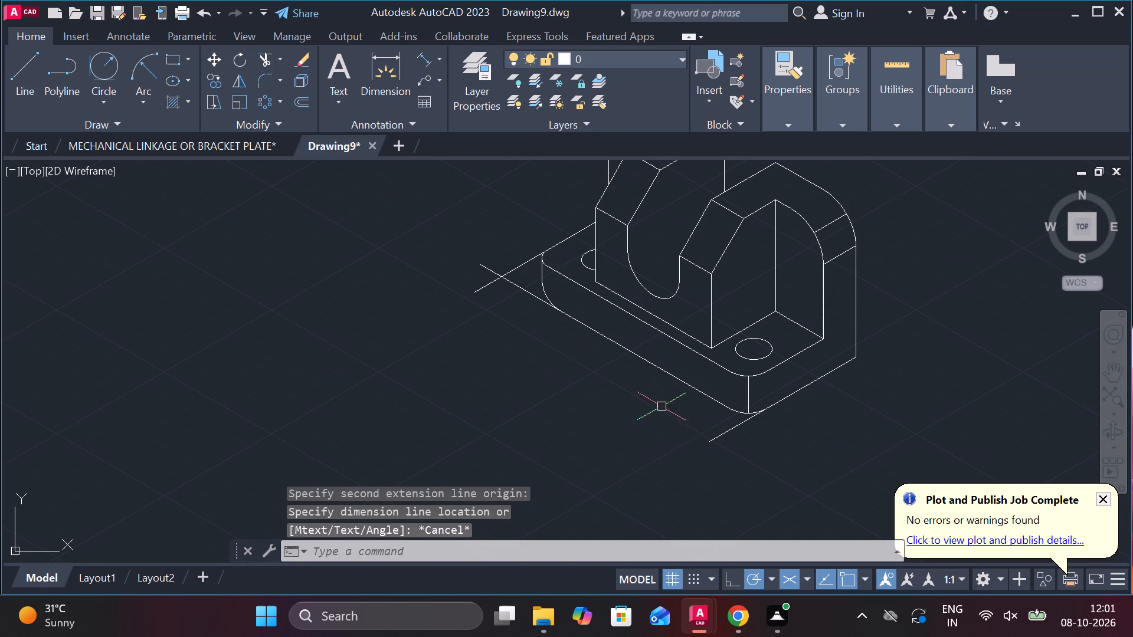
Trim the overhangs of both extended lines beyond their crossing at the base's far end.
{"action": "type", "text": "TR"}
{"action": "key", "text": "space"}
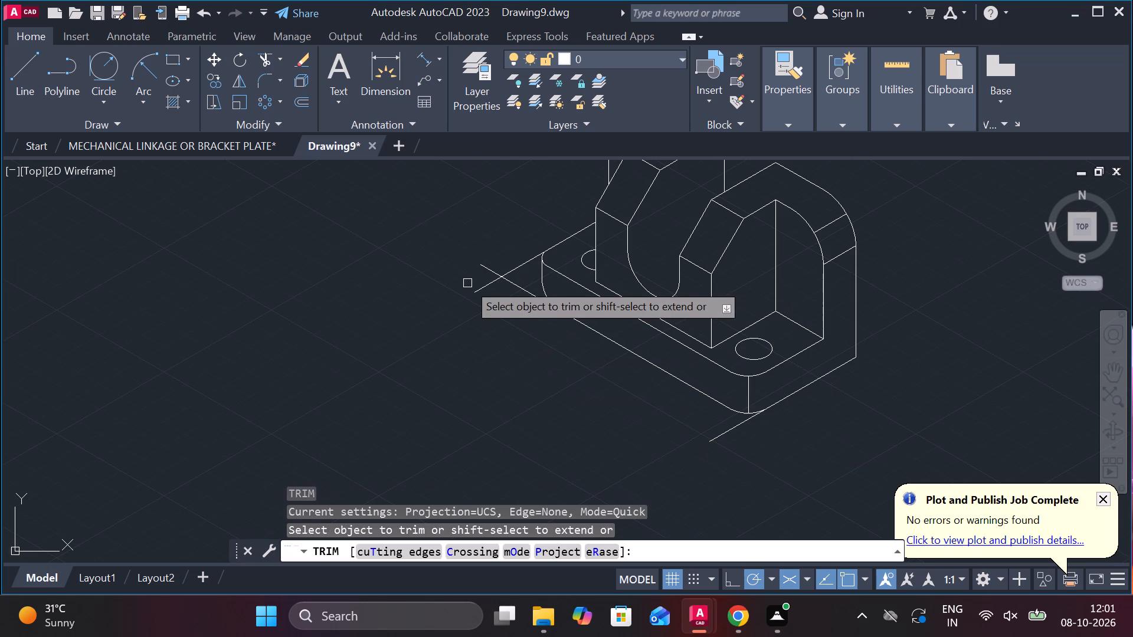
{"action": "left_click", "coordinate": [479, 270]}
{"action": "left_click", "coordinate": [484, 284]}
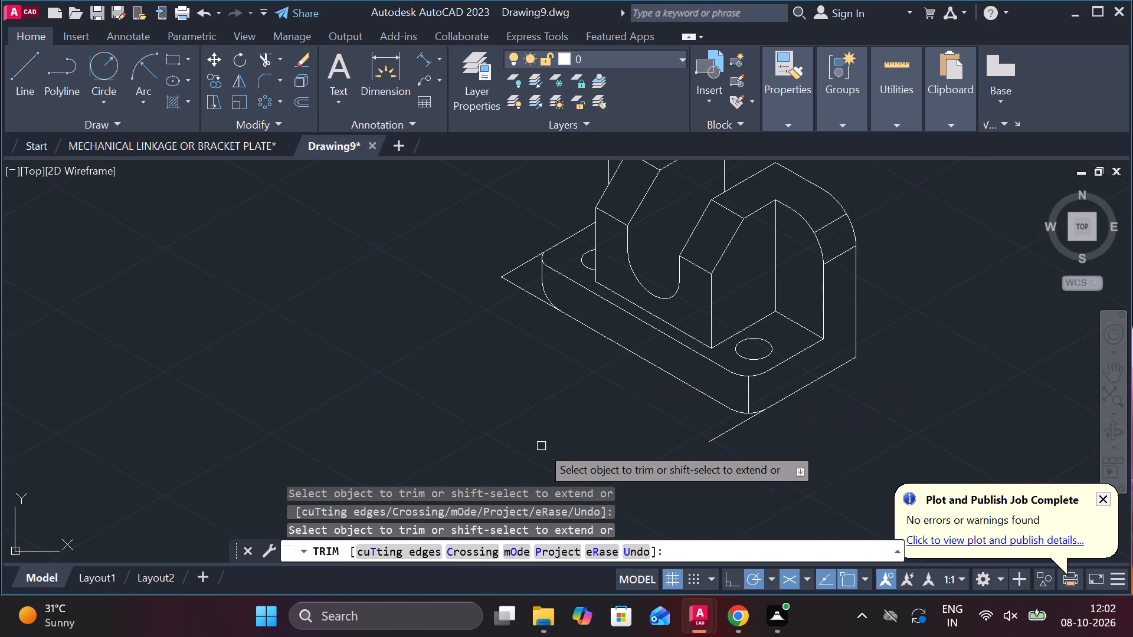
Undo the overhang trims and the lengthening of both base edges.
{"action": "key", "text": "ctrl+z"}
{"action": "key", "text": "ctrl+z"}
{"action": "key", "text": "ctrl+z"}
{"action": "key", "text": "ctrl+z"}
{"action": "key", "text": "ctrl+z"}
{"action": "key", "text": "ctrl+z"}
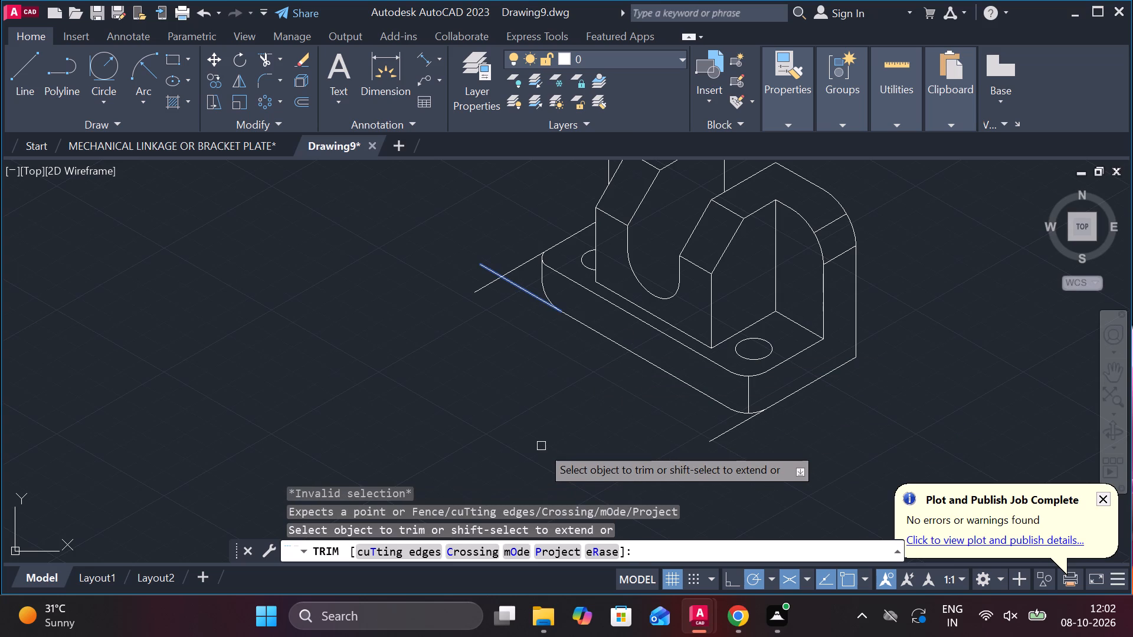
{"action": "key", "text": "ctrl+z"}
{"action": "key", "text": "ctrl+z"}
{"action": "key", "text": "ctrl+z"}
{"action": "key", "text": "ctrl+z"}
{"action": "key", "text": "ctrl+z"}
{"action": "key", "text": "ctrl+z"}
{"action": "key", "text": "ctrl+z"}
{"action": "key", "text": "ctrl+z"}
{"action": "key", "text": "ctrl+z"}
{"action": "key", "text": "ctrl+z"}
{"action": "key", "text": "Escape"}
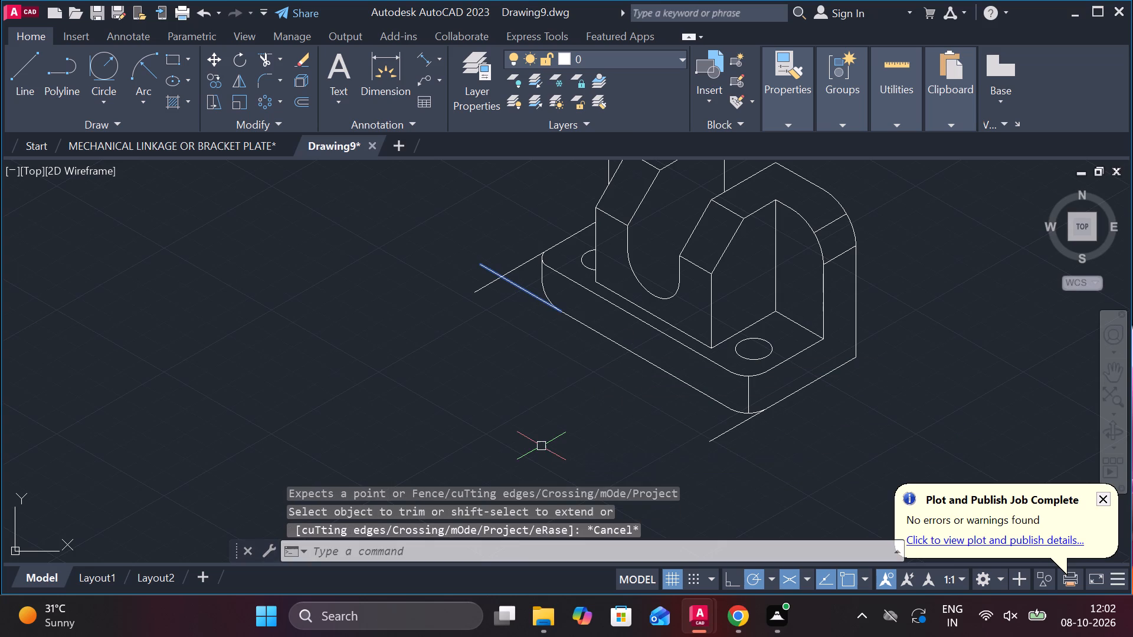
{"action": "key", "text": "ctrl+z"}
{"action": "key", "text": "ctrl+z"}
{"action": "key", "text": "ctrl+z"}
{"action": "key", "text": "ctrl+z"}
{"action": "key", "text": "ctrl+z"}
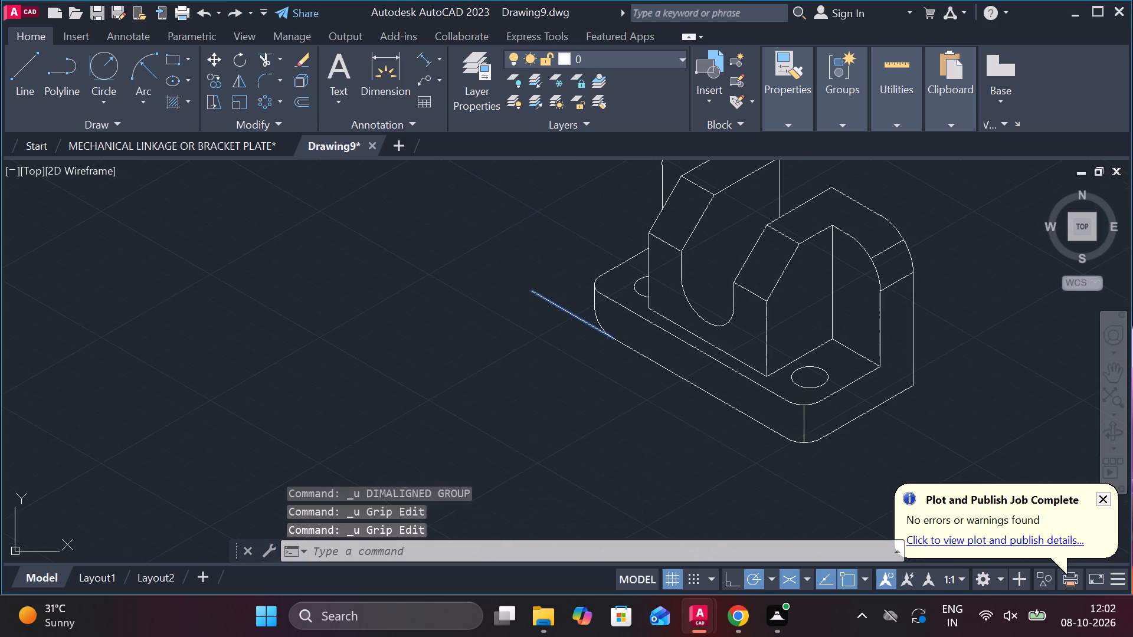
Undo the earlier edits step by step, back through the last two fillets.
{"action": "key", "text": "ctrl+z"}
{"action": "key", "text": "ctrl+z"}
{"action": "key", "text": "ctrl+z"}
{"action": "key", "text": "ctrl+z"}
{"action": "key", "text": "ctrl+z"}
{"action": "key", "text": "ctrl+z"}
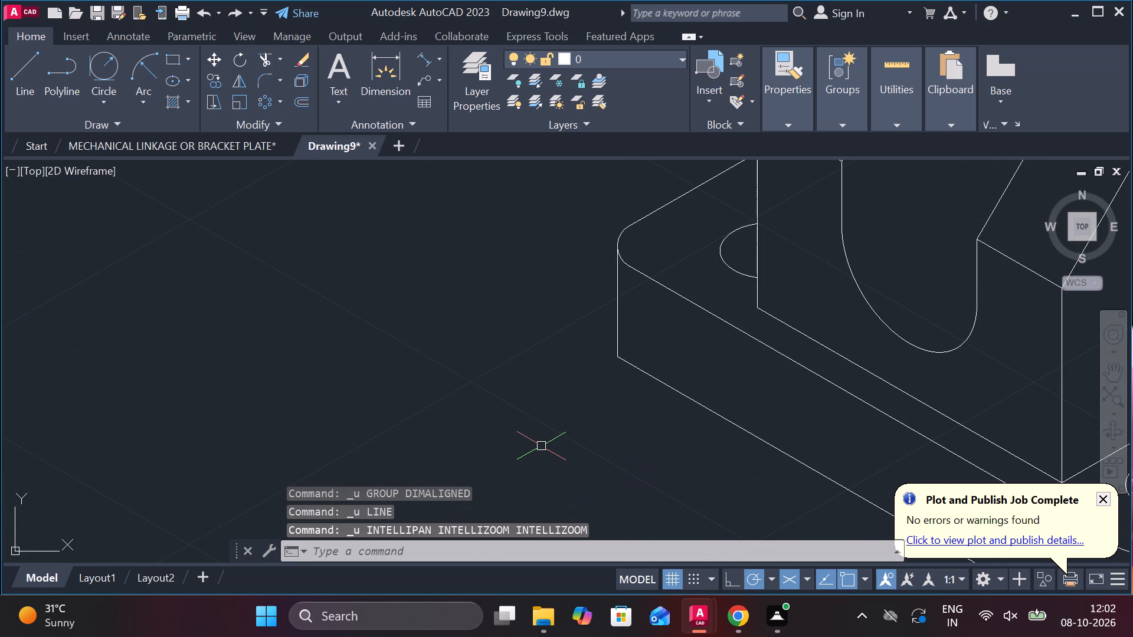
{"action": "scroll", "coordinate": [533, 446], "scroll_direction": "down", "scroll_amount": 3}
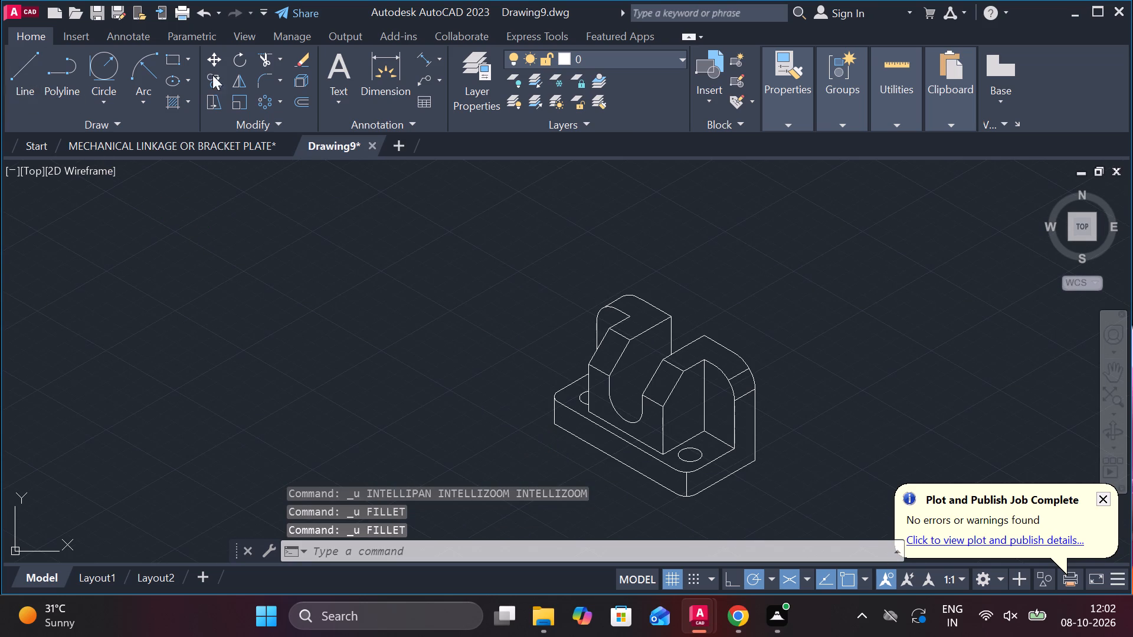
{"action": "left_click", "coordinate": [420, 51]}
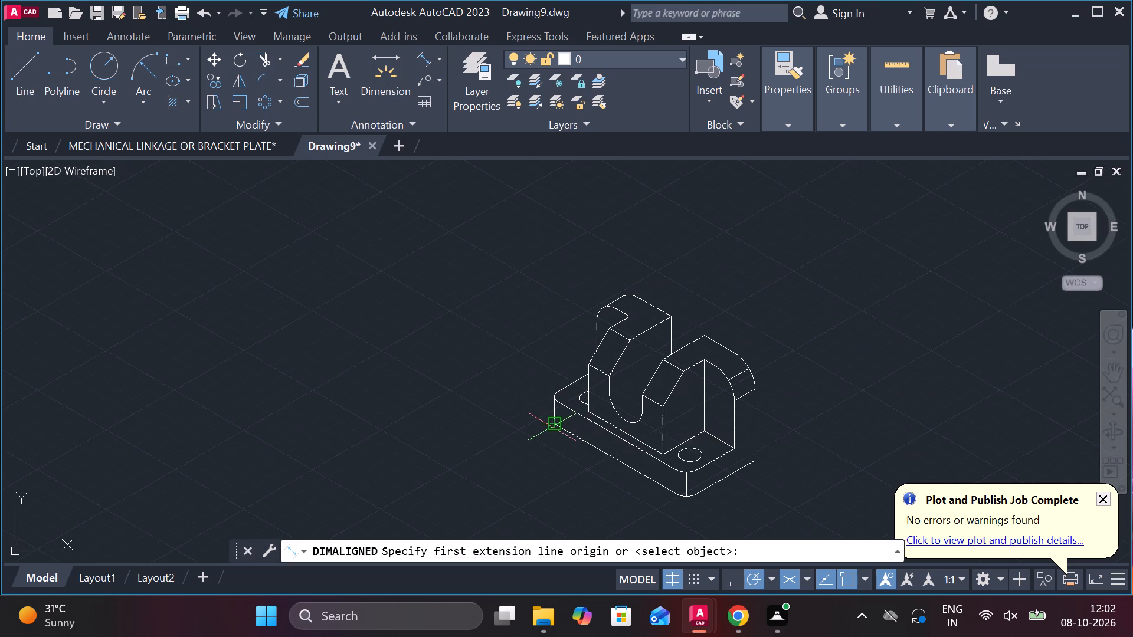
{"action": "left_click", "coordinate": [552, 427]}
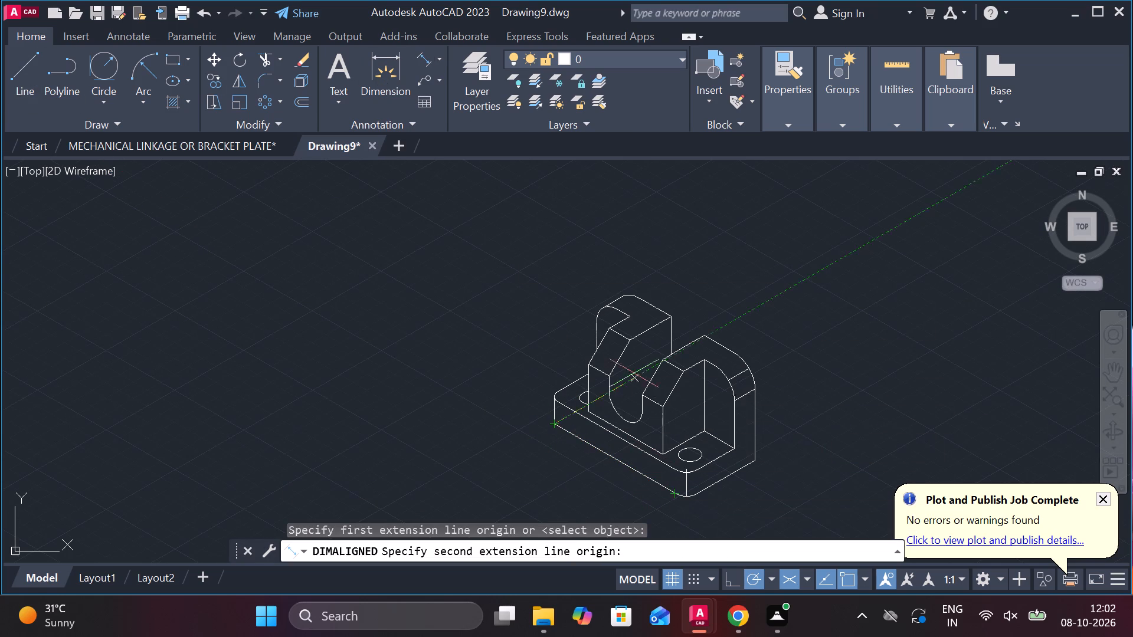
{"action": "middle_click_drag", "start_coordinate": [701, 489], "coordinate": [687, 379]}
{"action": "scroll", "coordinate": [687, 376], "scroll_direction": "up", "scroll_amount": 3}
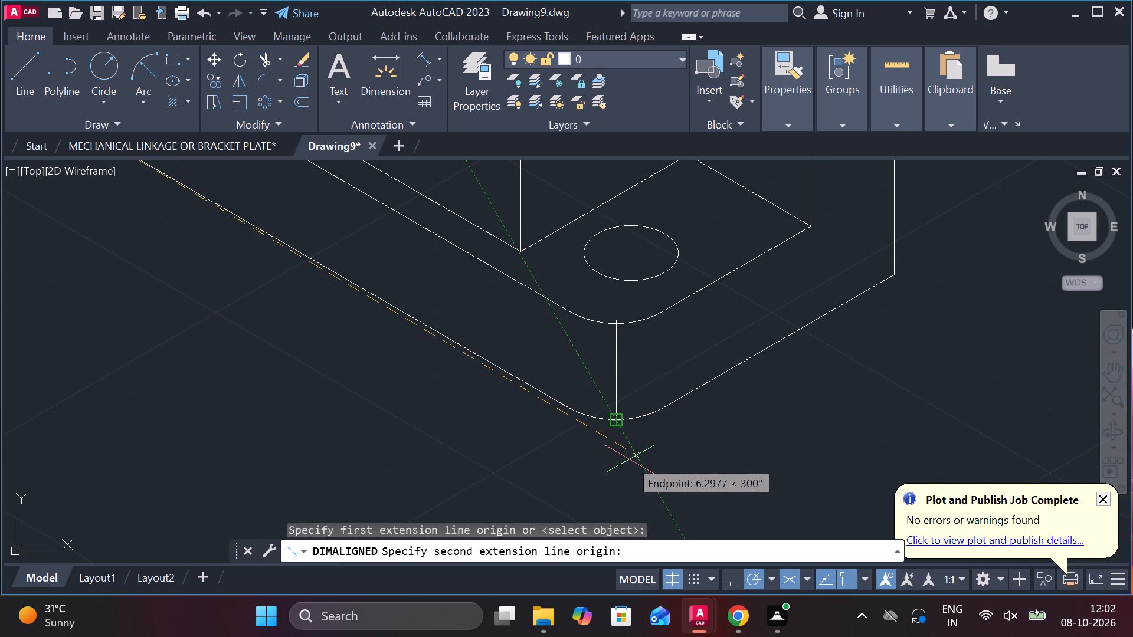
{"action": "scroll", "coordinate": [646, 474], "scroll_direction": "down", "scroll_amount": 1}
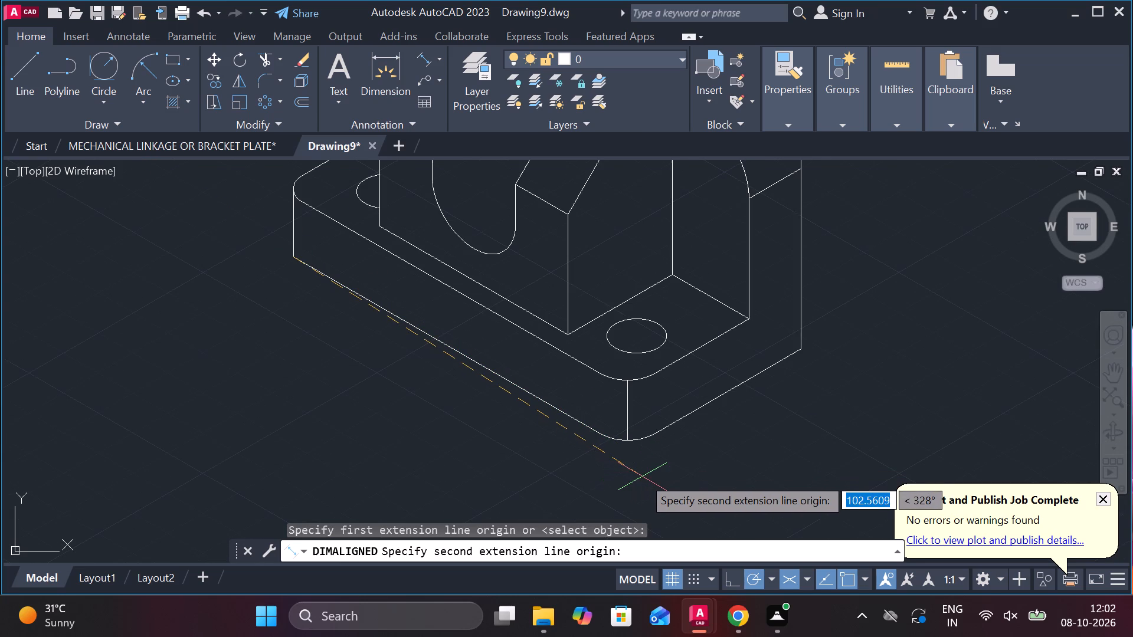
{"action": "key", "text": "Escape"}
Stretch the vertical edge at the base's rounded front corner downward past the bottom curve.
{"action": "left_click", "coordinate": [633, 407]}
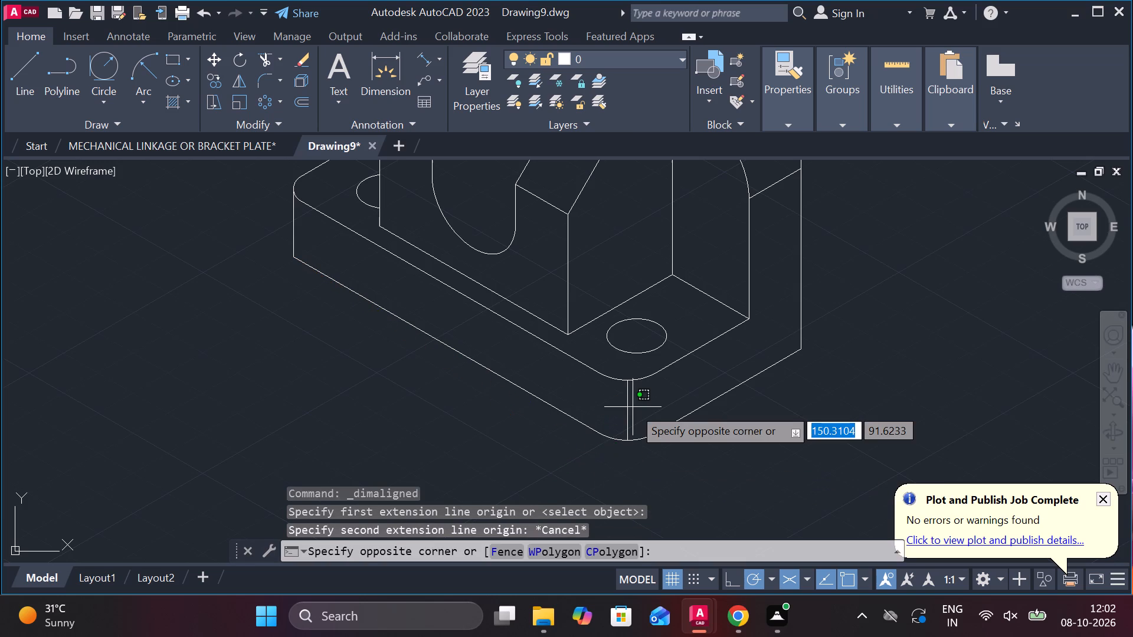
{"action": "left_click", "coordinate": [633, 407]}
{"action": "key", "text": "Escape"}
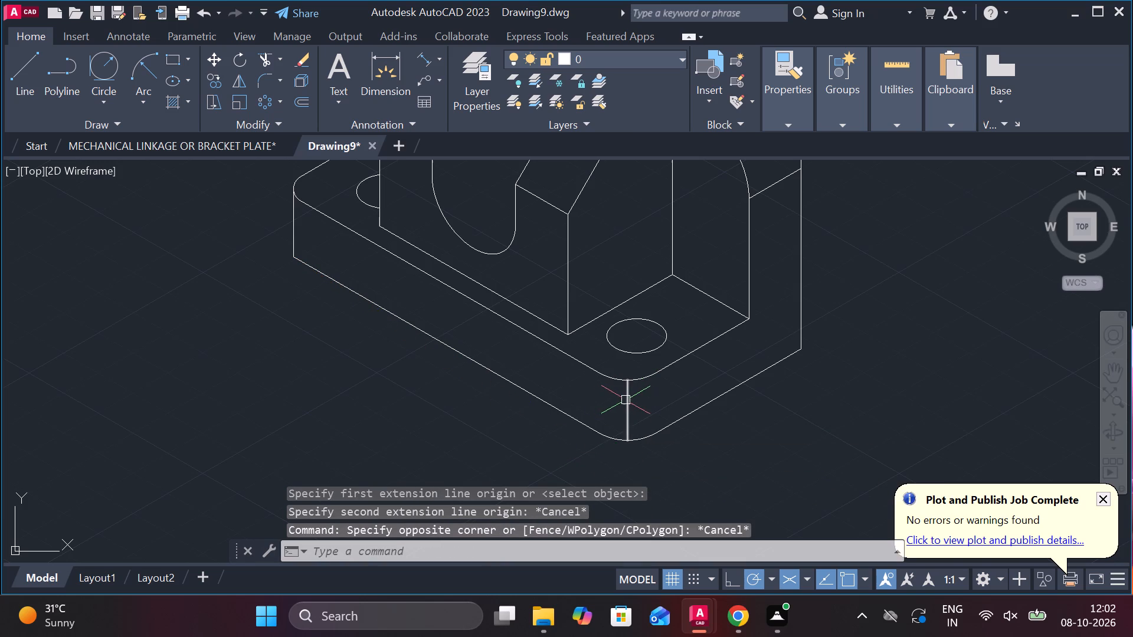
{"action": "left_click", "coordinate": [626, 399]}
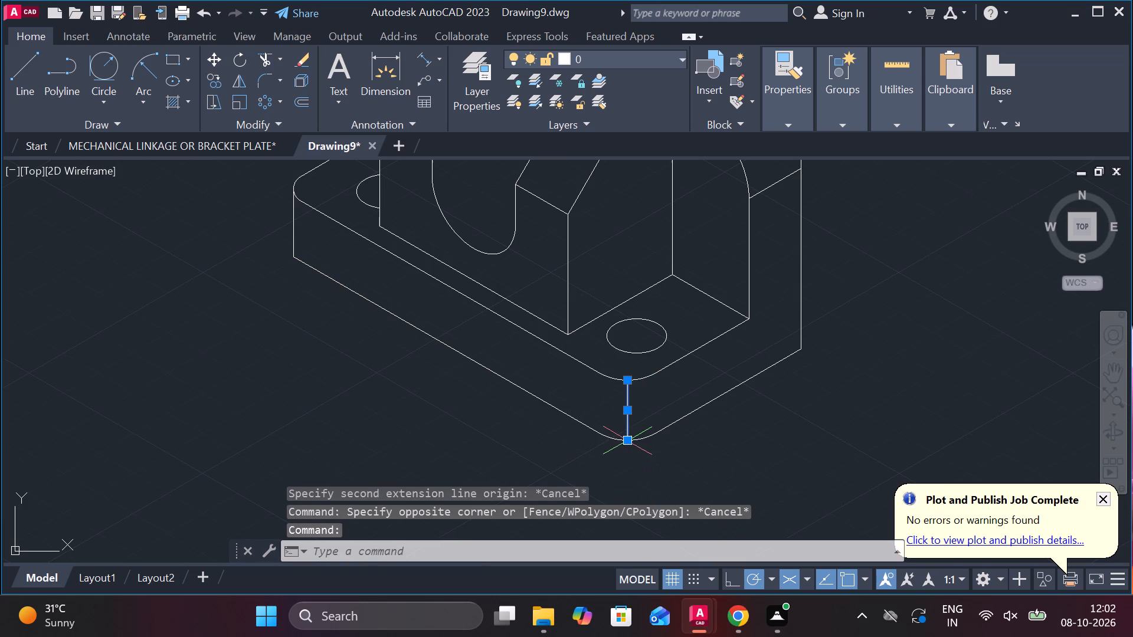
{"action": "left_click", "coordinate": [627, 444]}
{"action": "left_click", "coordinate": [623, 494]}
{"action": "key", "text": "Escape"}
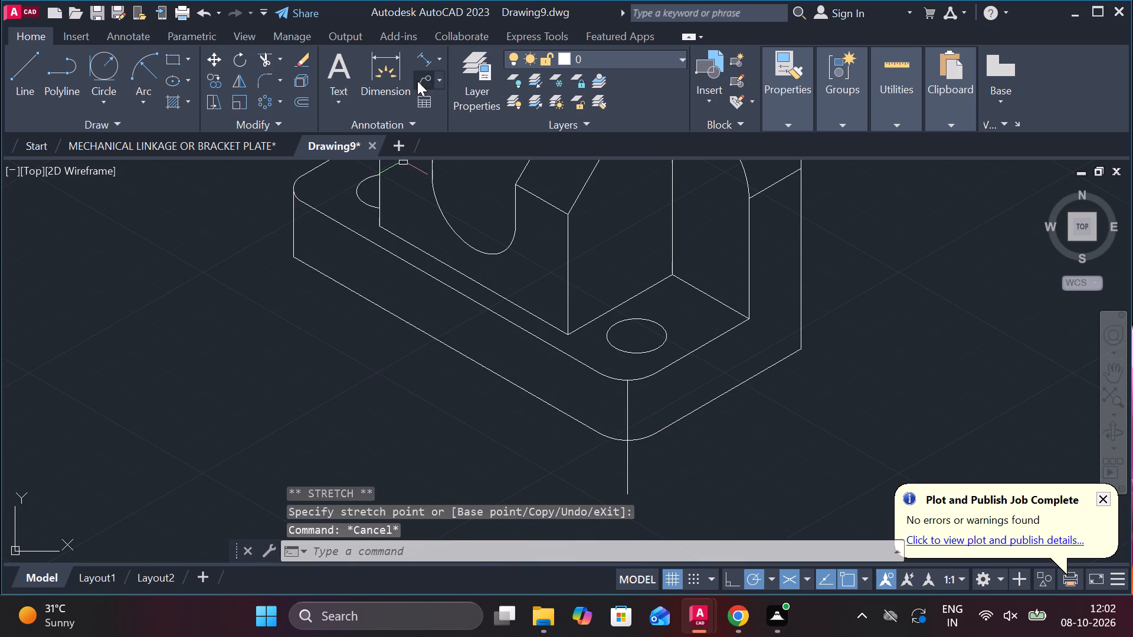
Measure with an aligned dimension from the far-end bottom corner of the base to the rounded front corner's vertical edge.
{"action": "left_click", "coordinate": [425, 58]}
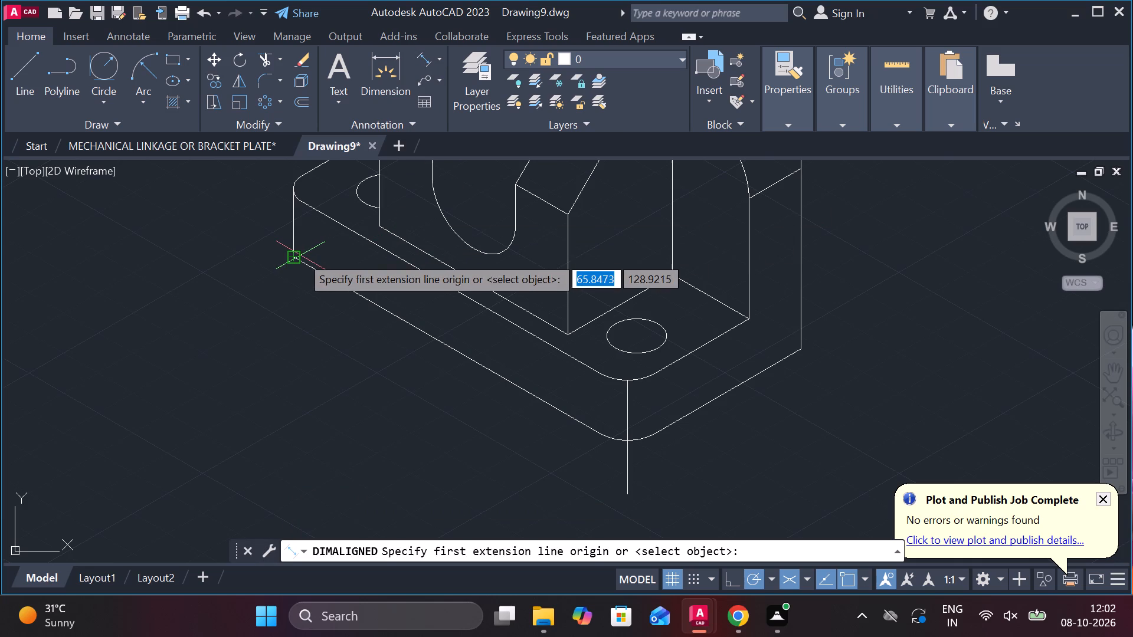
{"action": "left_click", "coordinate": [300, 255]}
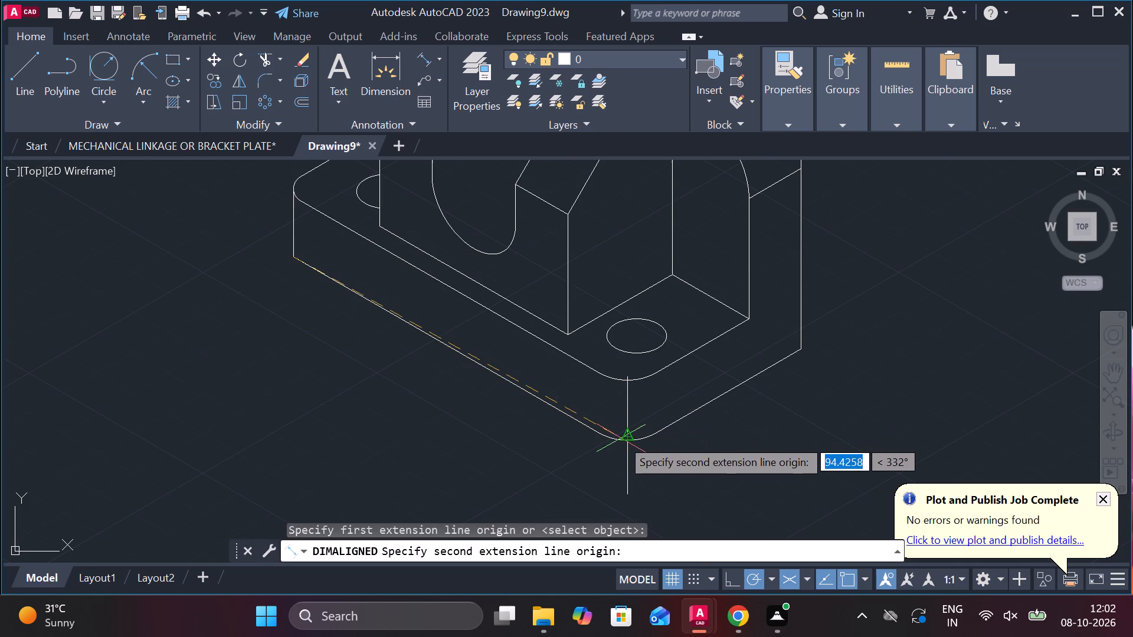
{"action": "scroll", "coordinate": [623, 439], "scroll_direction": "up", "scroll_amount": 2}
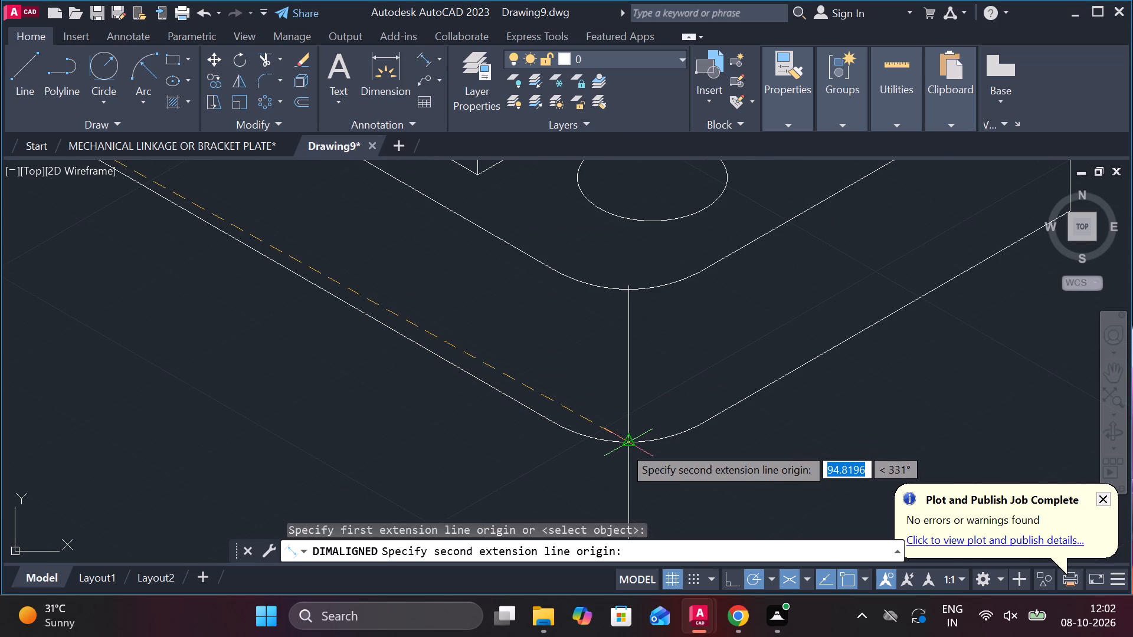
{"action": "left_click", "coordinate": [623, 446]}
{"action": "scroll", "coordinate": [528, 456], "scroll_direction": "down", "scroll_amount": 1}
{"action": "middle_click_drag", "start_coordinate": [536, 457], "coordinate": [707, 444]}
{"action": "scroll", "coordinate": [651, 437], "scroll_direction": "down", "scroll_amount": 2}
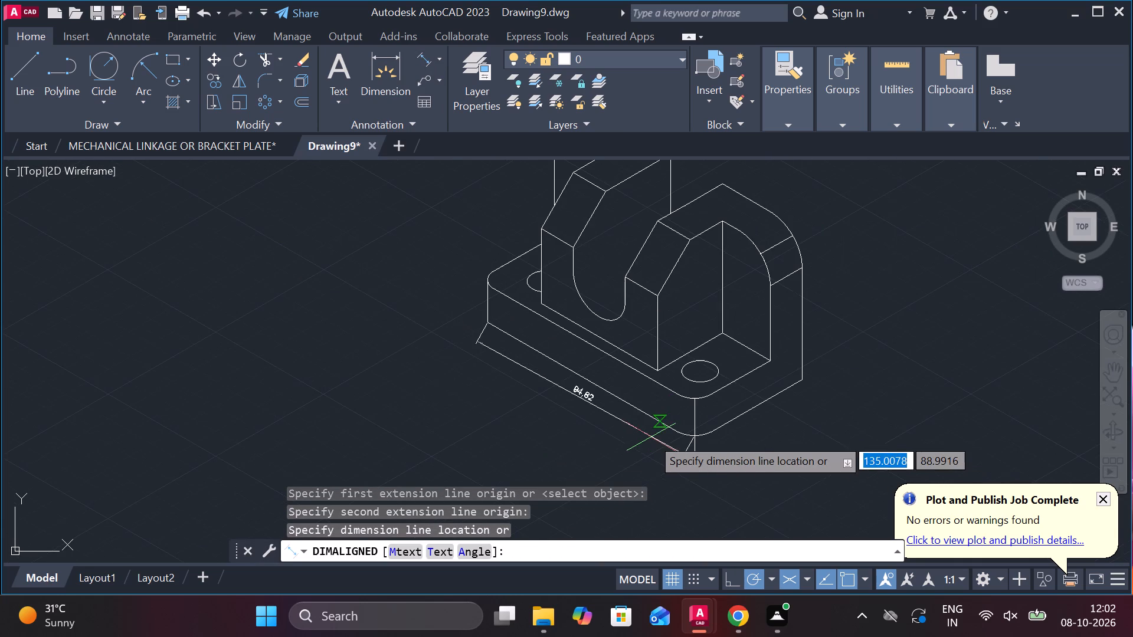
{"action": "key", "text": "Escape"}
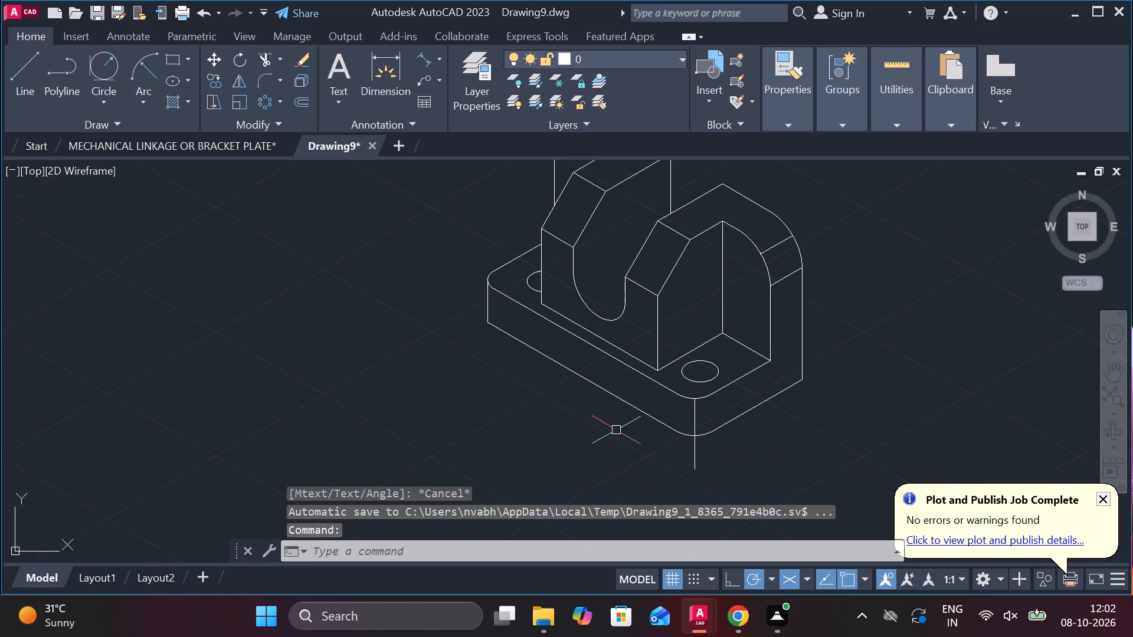
Lengthen the bottom edge of the base's near end outward past its rounded front corner.
{"action": "left_click", "coordinate": [748, 411]}
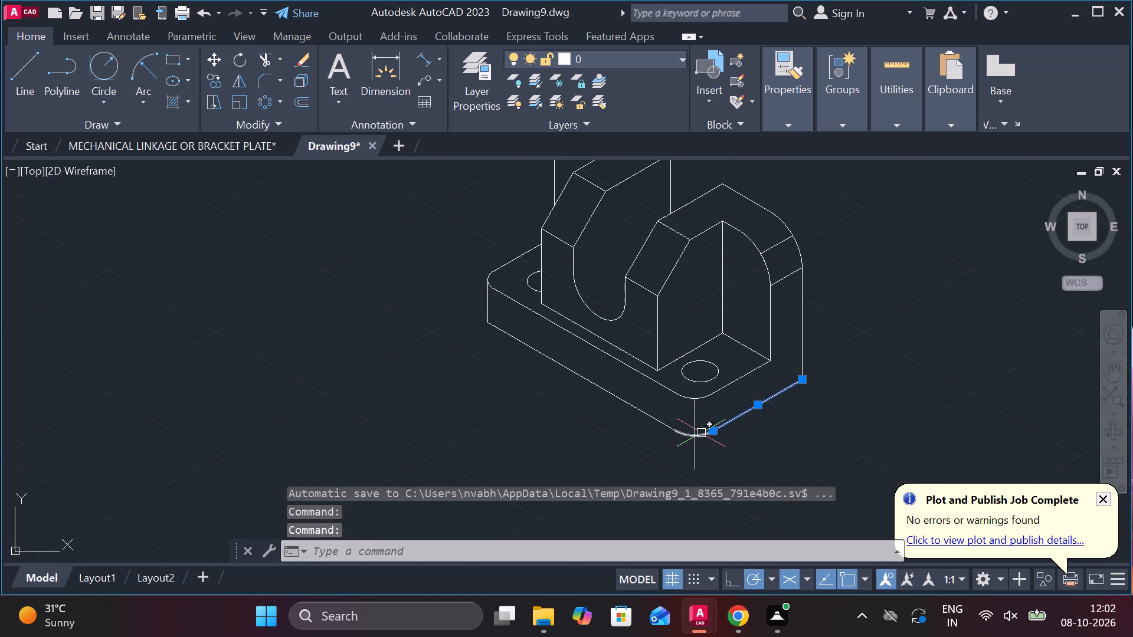
{"action": "left_click", "coordinate": [746, 472]}
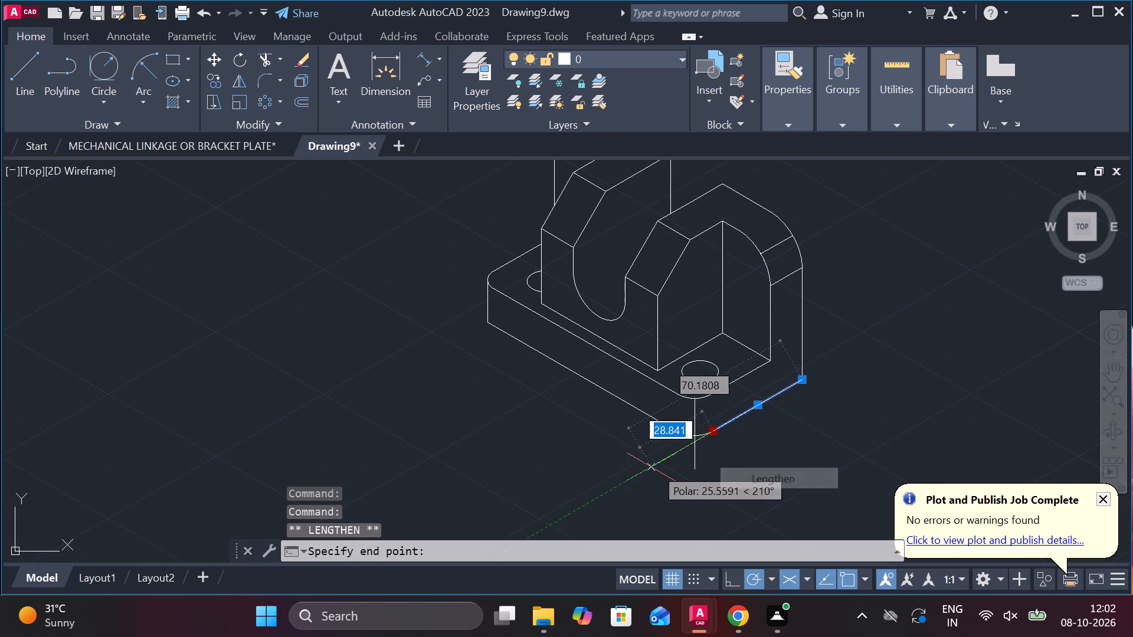
{"action": "left_click", "coordinate": [617, 469]}
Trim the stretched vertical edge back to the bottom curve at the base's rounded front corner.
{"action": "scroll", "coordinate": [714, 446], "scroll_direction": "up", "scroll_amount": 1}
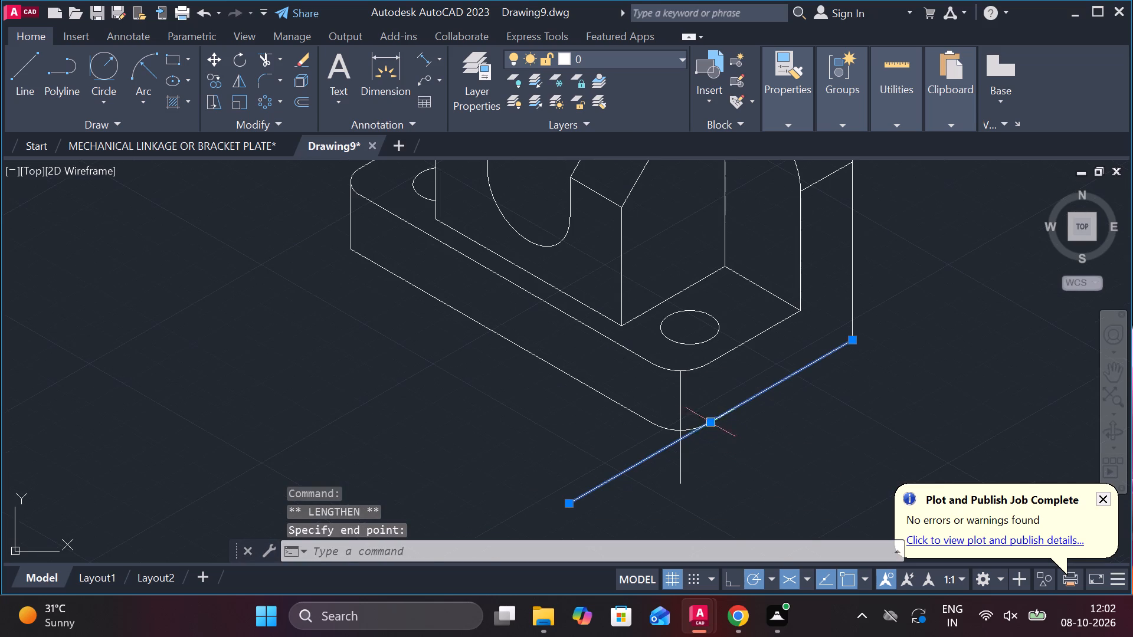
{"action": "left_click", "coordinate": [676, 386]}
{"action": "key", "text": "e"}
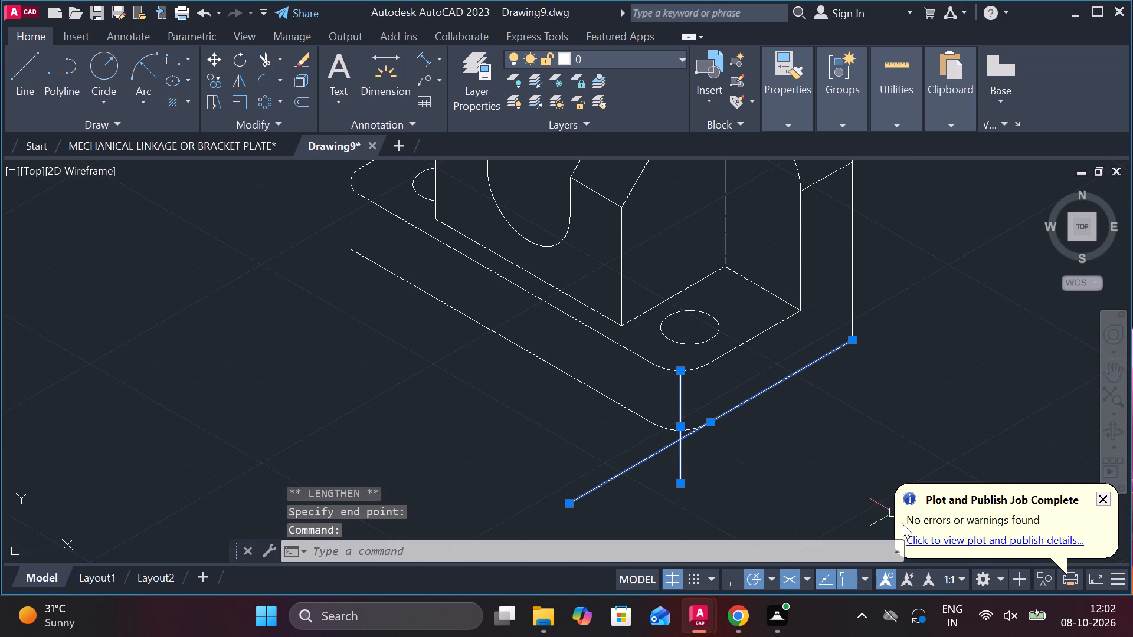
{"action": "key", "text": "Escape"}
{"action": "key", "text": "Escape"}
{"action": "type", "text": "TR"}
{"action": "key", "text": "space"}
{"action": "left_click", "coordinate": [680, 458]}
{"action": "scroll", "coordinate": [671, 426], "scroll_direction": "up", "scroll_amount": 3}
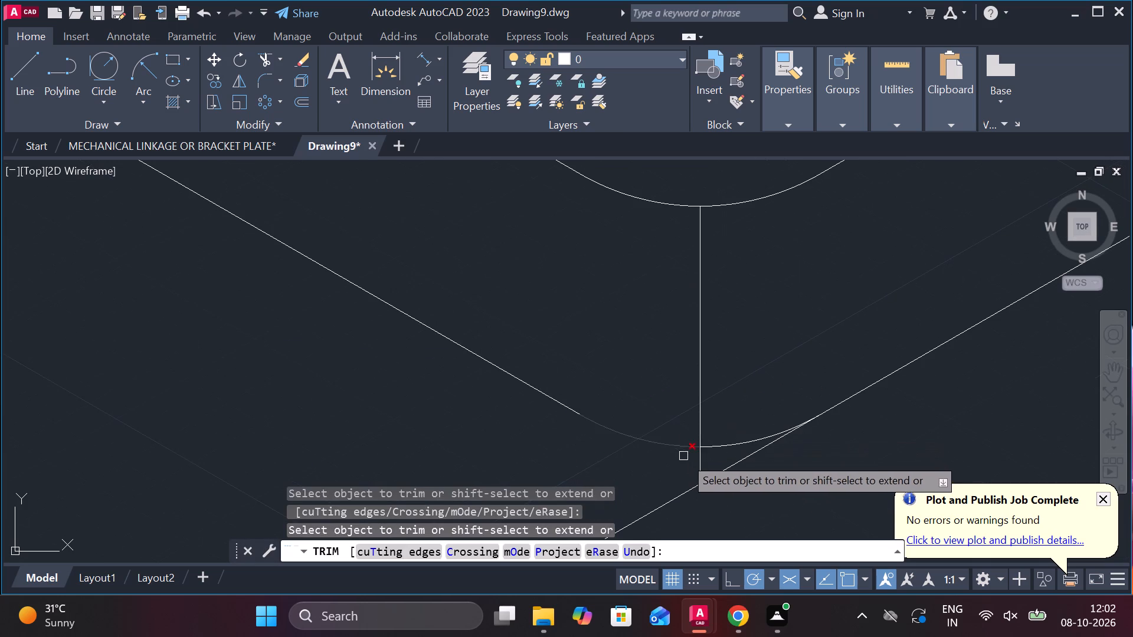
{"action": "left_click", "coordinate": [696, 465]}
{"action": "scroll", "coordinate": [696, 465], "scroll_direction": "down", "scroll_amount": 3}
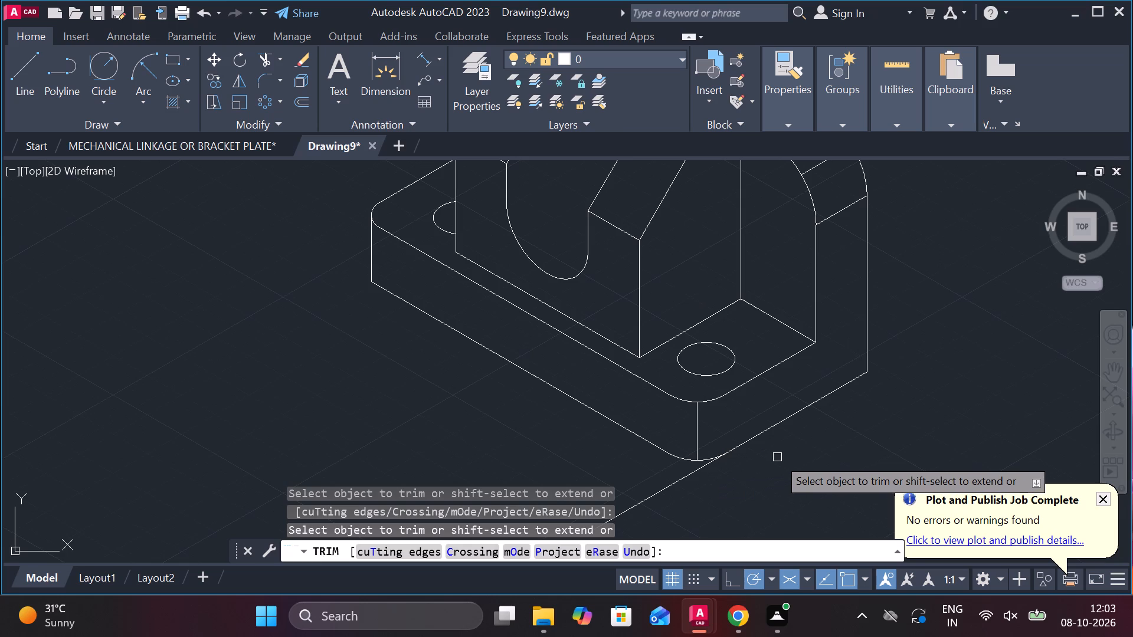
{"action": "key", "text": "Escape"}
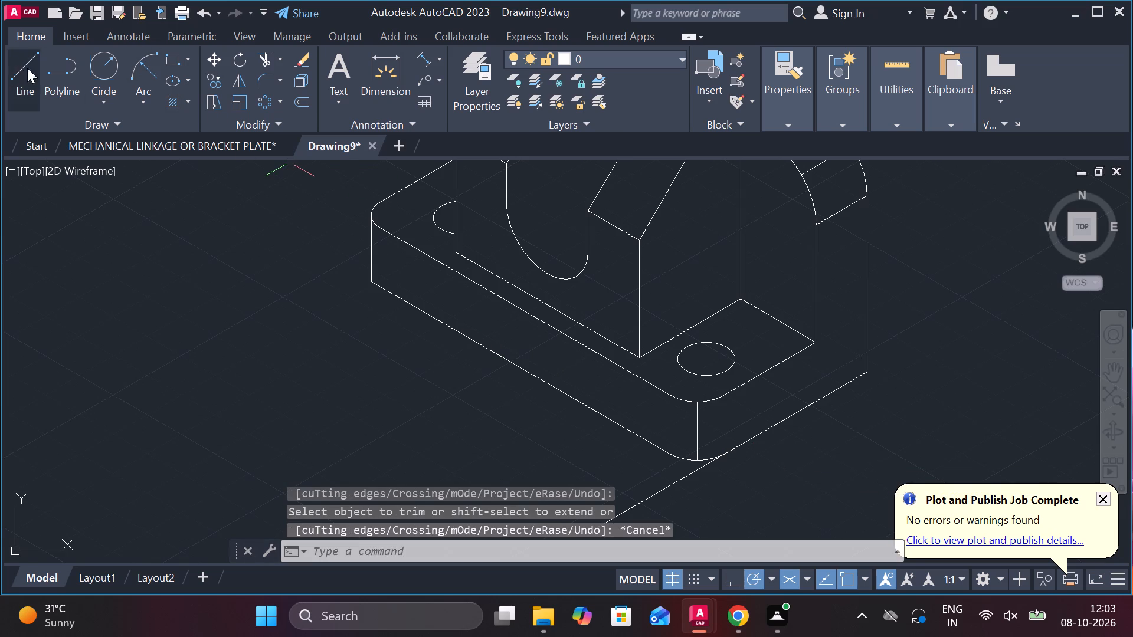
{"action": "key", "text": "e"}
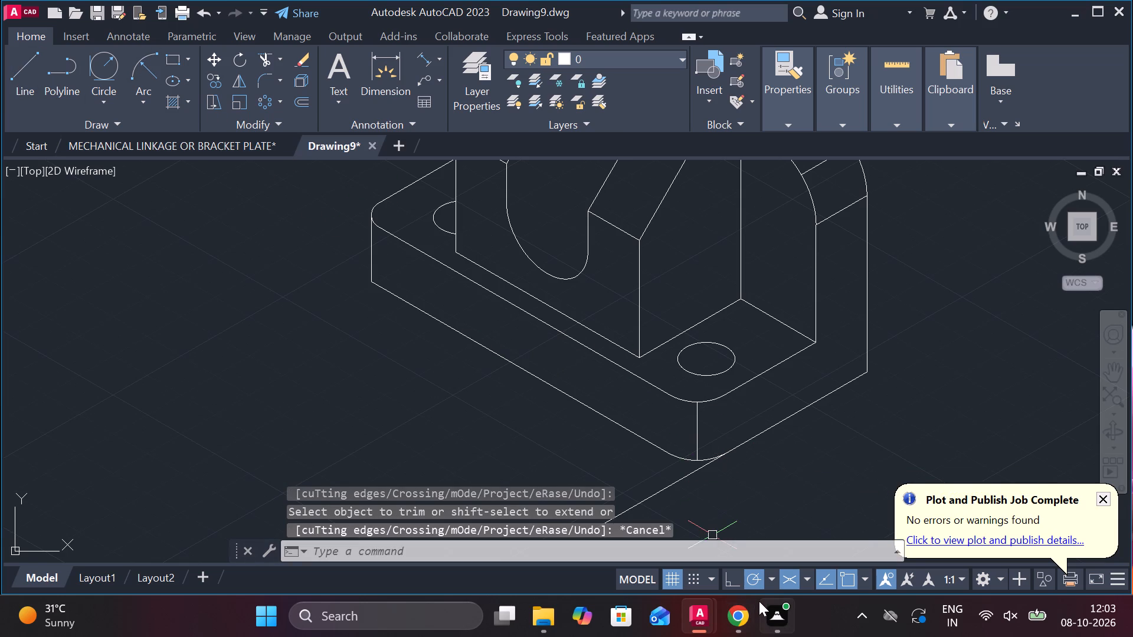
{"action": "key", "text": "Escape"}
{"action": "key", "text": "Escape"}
Lengthen the base's long front bottom edge past the rounded front corner to about 112 units overall.
{"action": "left_click", "coordinate": [649, 439]}
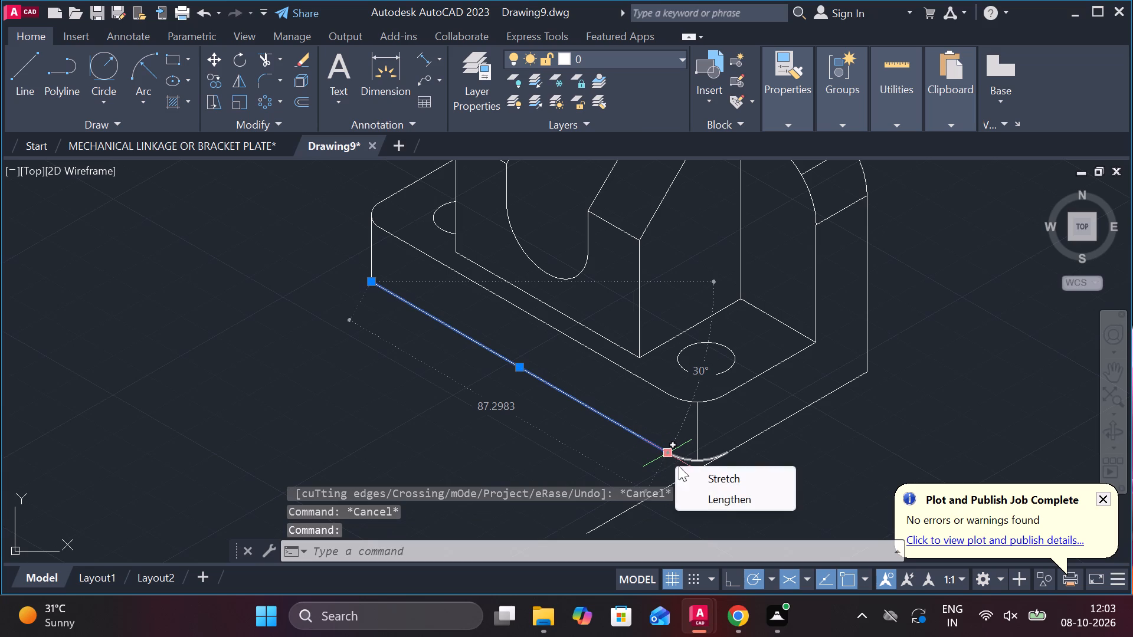
{"action": "left_click", "coordinate": [721, 501]}
{"action": "left_click", "coordinate": [754, 500]}
{"action": "key", "text": "Escape"}
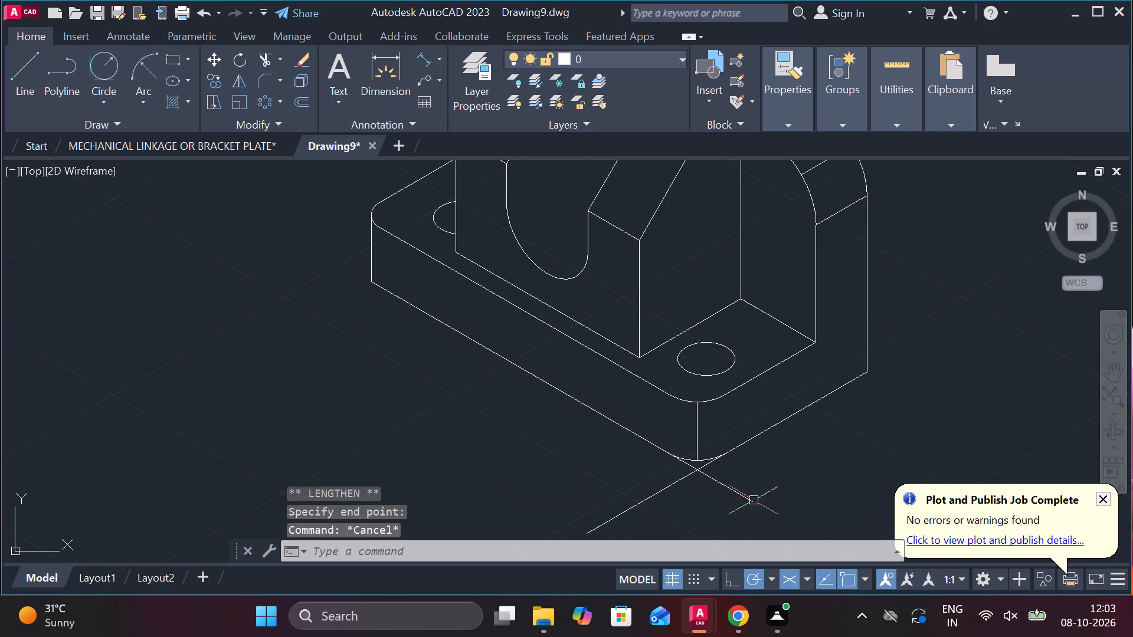
Measure with an aligned dimension from the crossing of the lengthened bottom edges to the base's far-end bottom corner.
{"action": "left_click", "coordinate": [427, 57]}
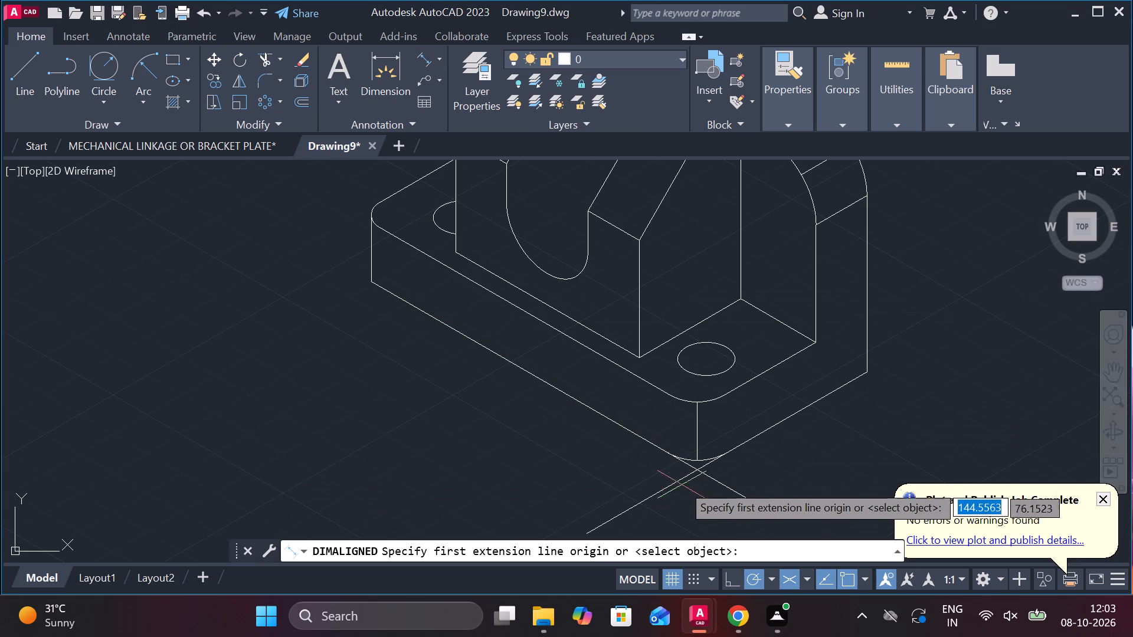
{"action": "left_click", "coordinate": [697, 468]}
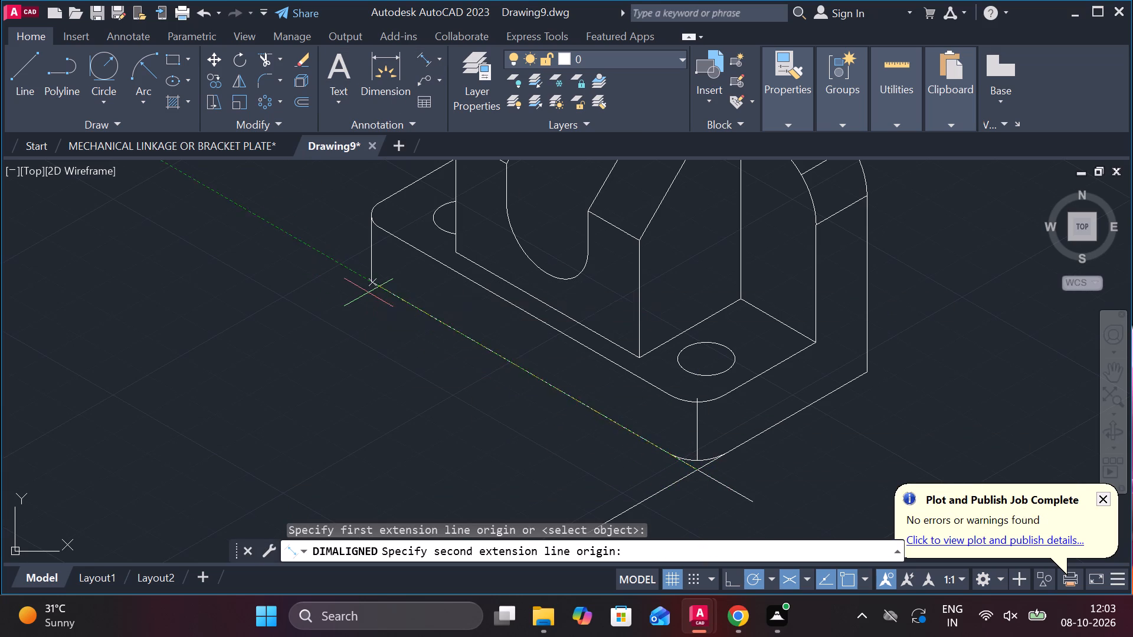
{"action": "scroll", "coordinate": [370, 283], "scroll_direction": "up", "scroll_amount": 1}
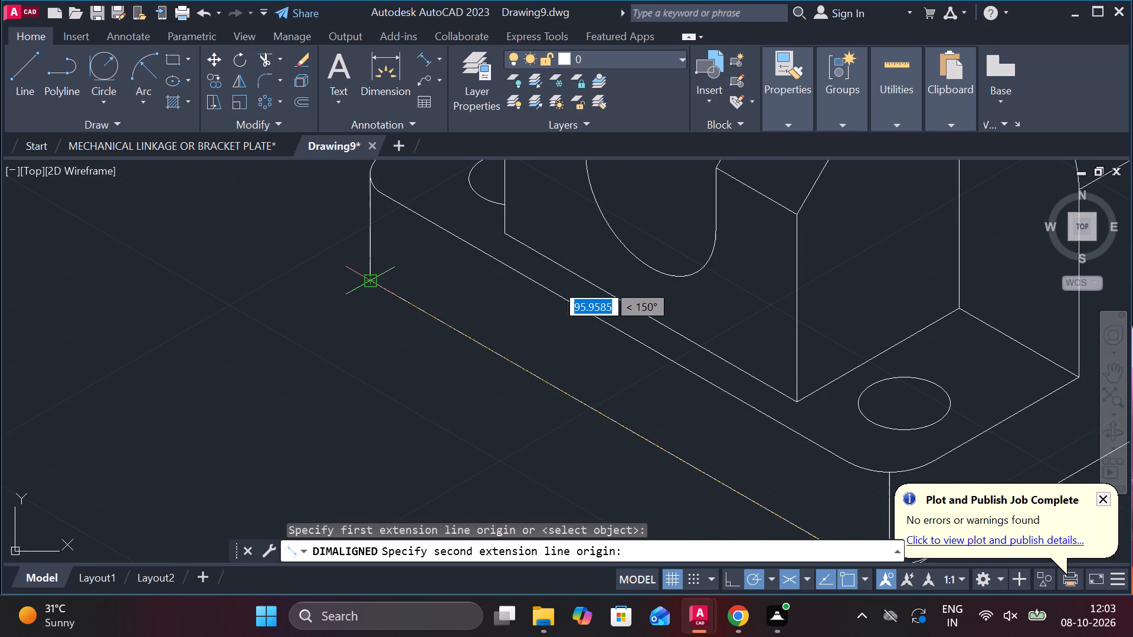
{"action": "left_click", "coordinate": [370, 283]}
{"action": "scroll", "coordinate": [265, 330], "scroll_direction": "down", "scroll_amount": 1}
{"action": "middle_click_drag", "start_coordinate": [271, 334], "coordinate": [381, 263]}
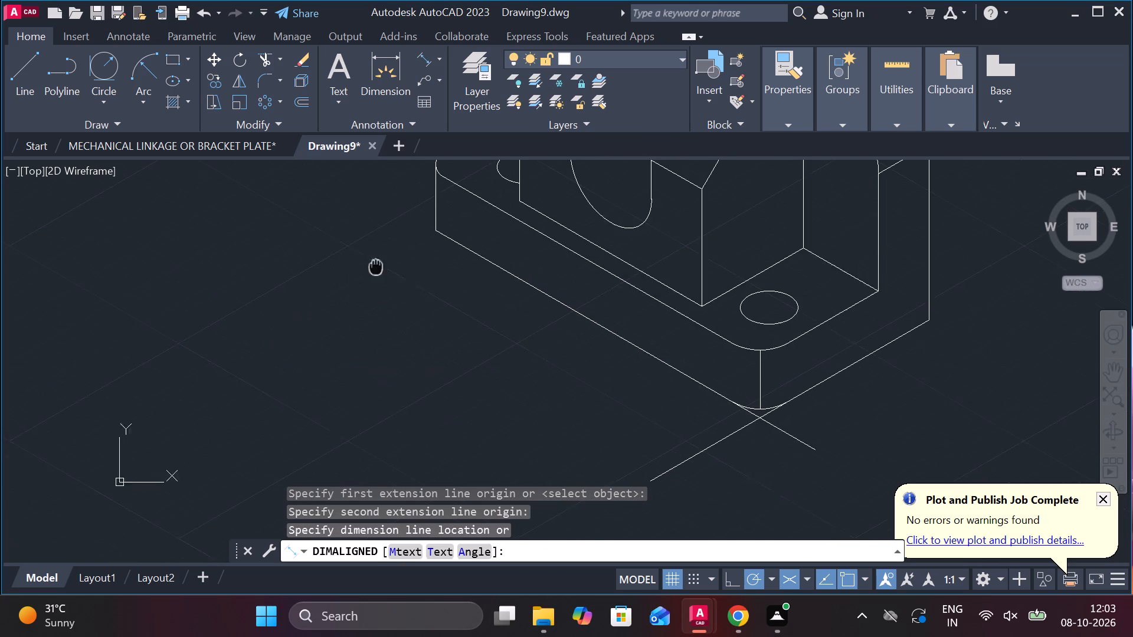
{"action": "scroll", "coordinate": [366, 266], "scroll_direction": "down", "scroll_amount": 1}
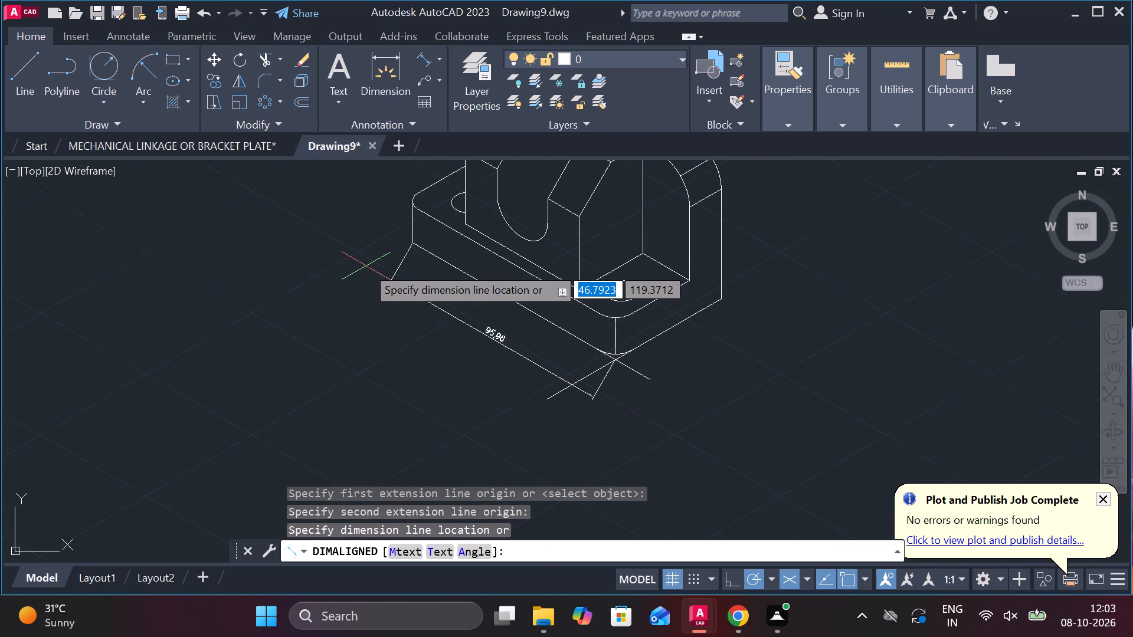
{"action": "key", "text": "Escape"}
Lengthen the base's long front bottom edge outward past its far-end corner.
{"action": "middle_click_drag", "start_coordinate": [402, 283], "coordinate": [425, 386]}
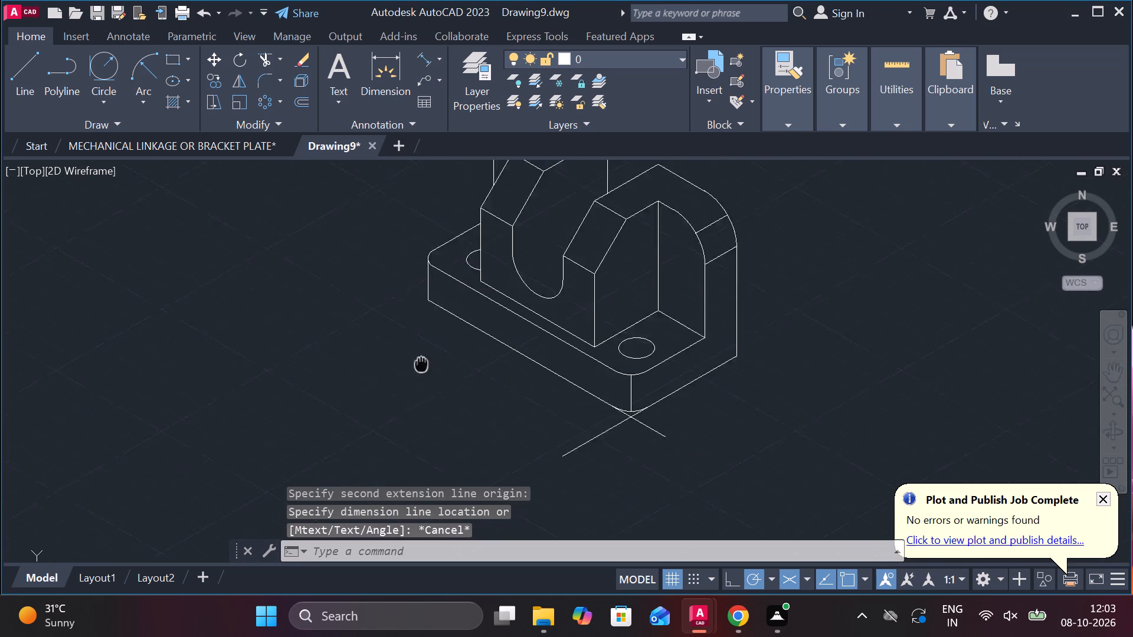
{"action": "middle_click_drag", "start_coordinate": [425, 386], "coordinate": [426, 393]}
{"action": "scroll", "coordinate": [411, 327], "scroll_direction": "up", "scroll_amount": 2}
{"action": "left_click", "coordinate": [492, 400]}
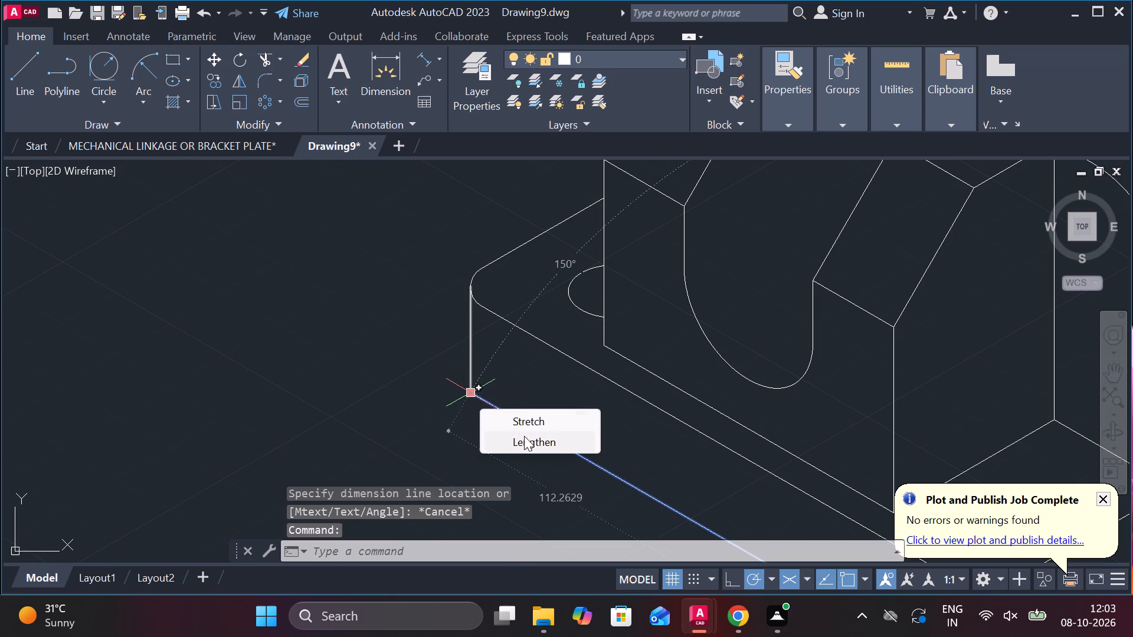
{"action": "left_click", "coordinate": [529, 439]}
{"action": "left_click", "coordinate": [368, 324]}
{"action": "key", "text": "Escape"}
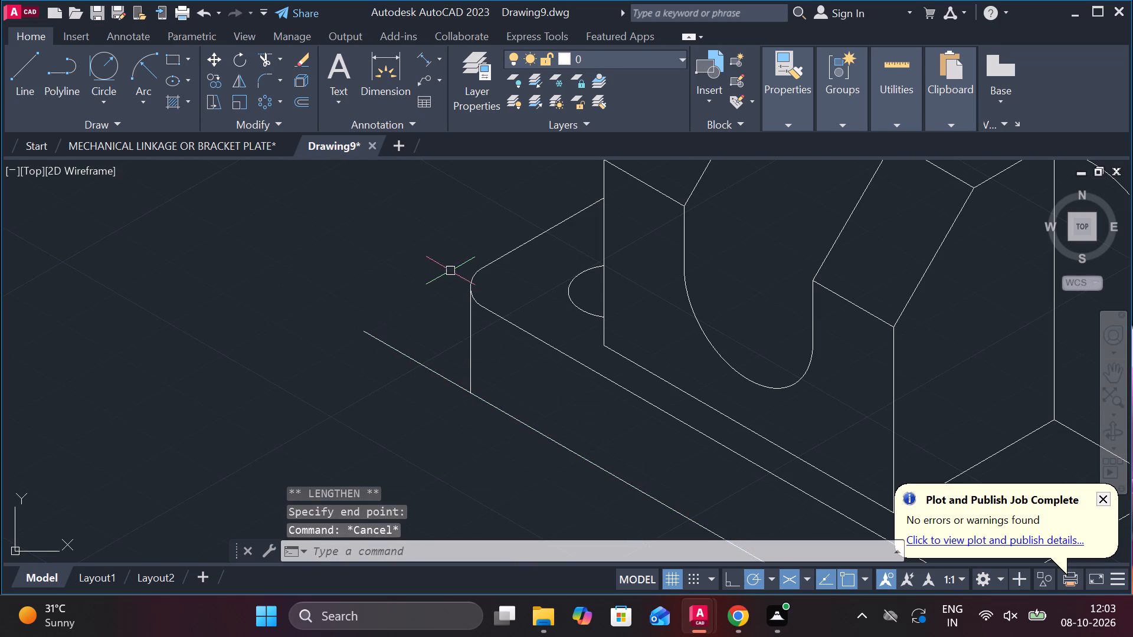
Lengthen the base's short top edge outward past the far-end rounded corner until it crosses the extended long bottom edge.
{"action": "left_click", "coordinate": [509, 258]}
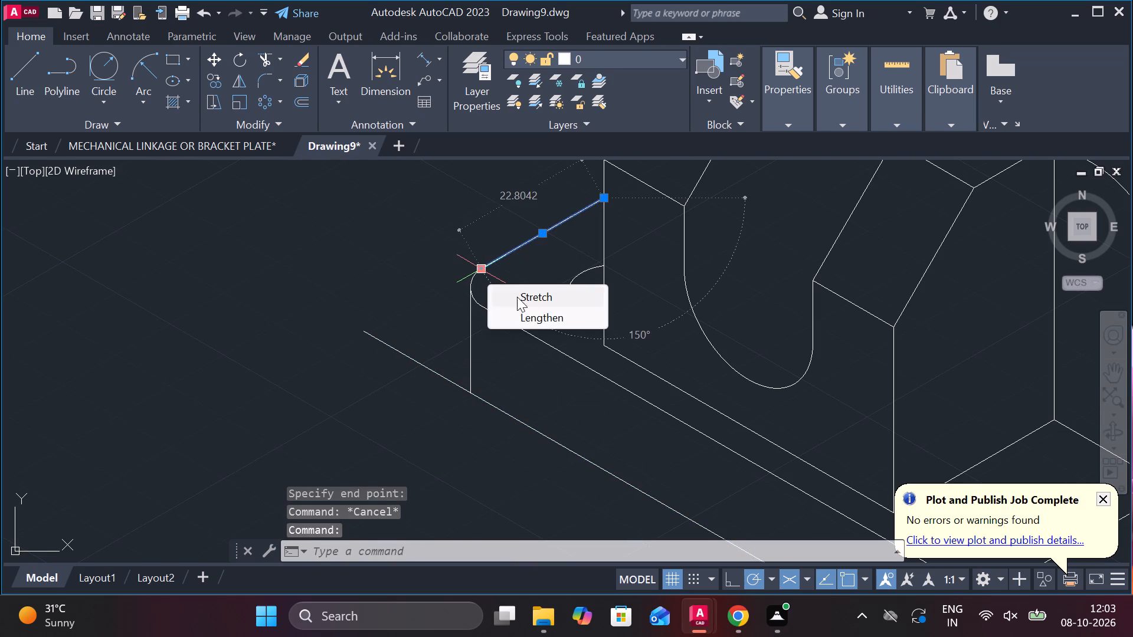
{"action": "left_click", "coordinate": [529, 318]}
{"action": "left_click", "coordinate": [358, 422]}
{"action": "key", "text": "Escape"}
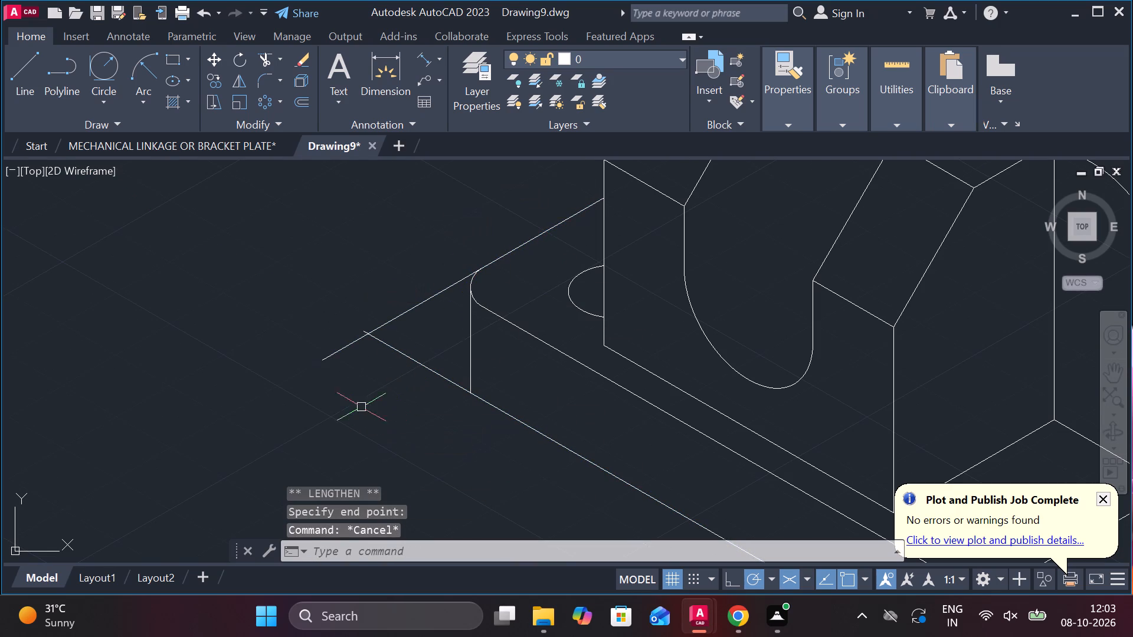
Add an aligned dimension along the base's long front side between the two edge crossings, placed outside the part.
{"action": "left_click", "coordinate": [417, 57]}
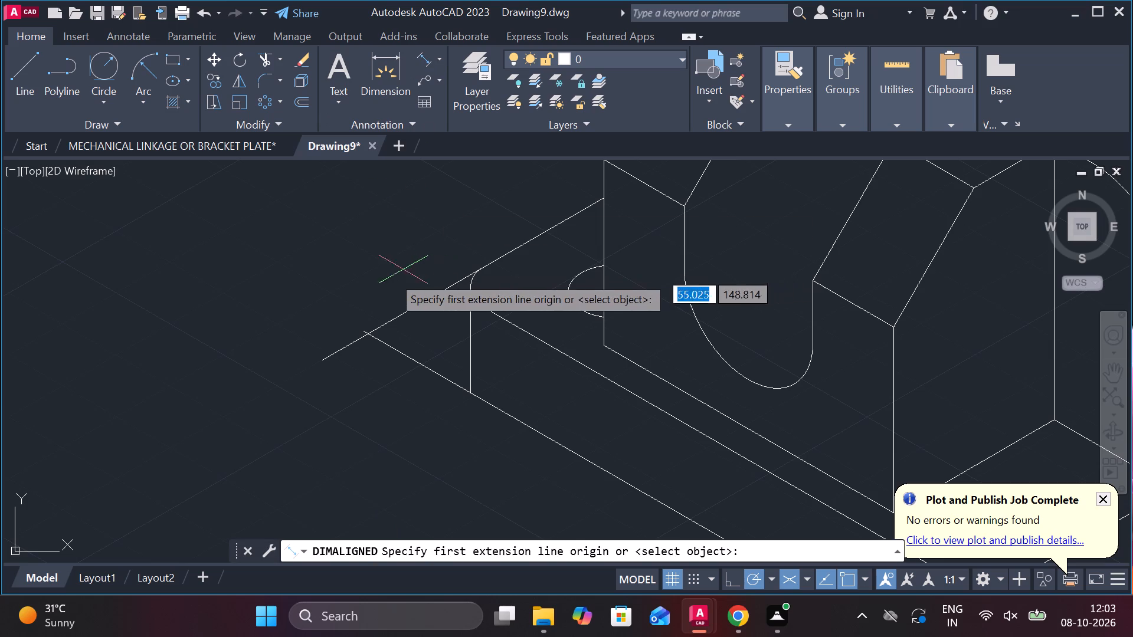
{"action": "left_click", "coordinate": [373, 336]}
{"action": "scroll", "coordinate": [373, 337], "scroll_direction": "down", "scroll_amount": 3}
{"action": "scroll", "coordinate": [480, 426], "scroll_direction": "up", "scroll_amount": 3}
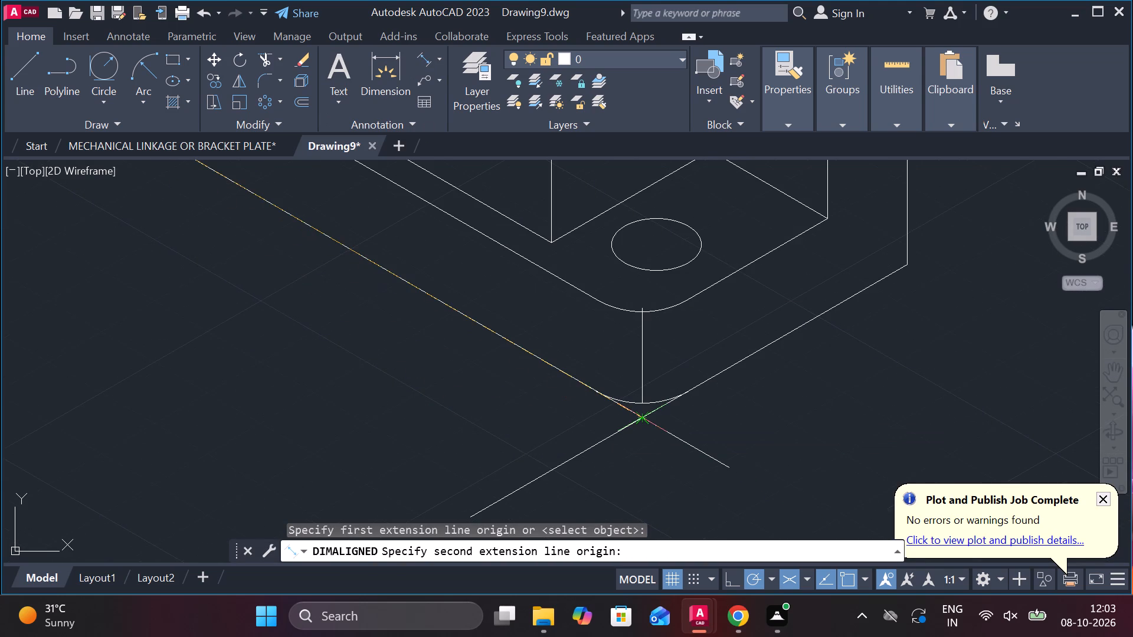
{"action": "left_click", "coordinate": [643, 418]}
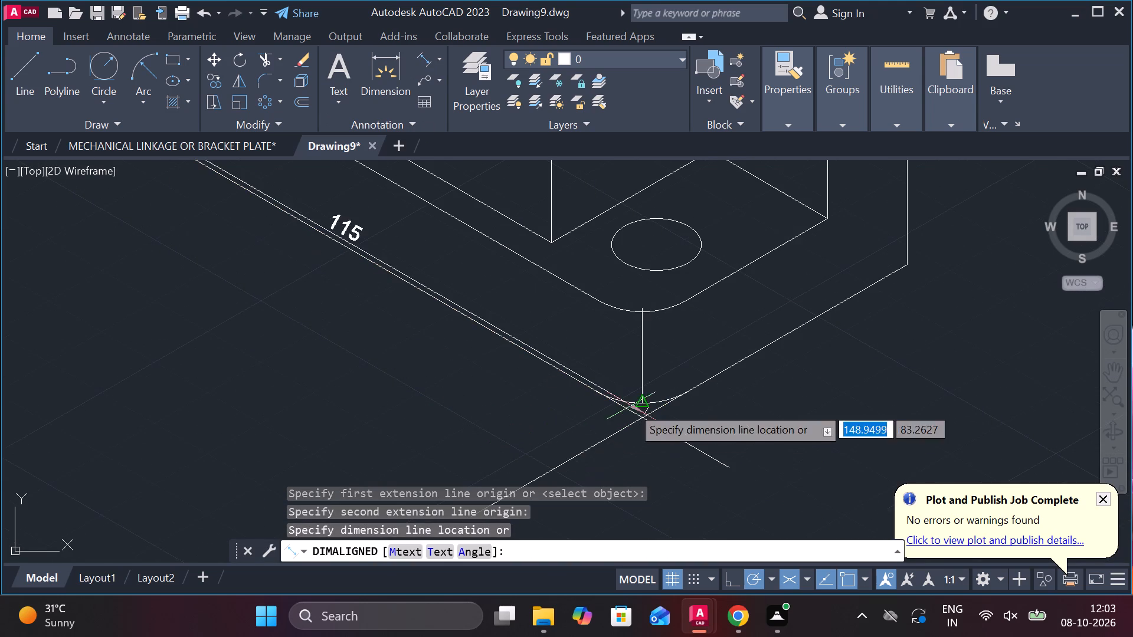
{"action": "scroll", "coordinate": [534, 410], "scroll_direction": "down", "scroll_amount": 1}
{"action": "middle_click_drag", "start_coordinate": [506, 415], "coordinate": [748, 423]}
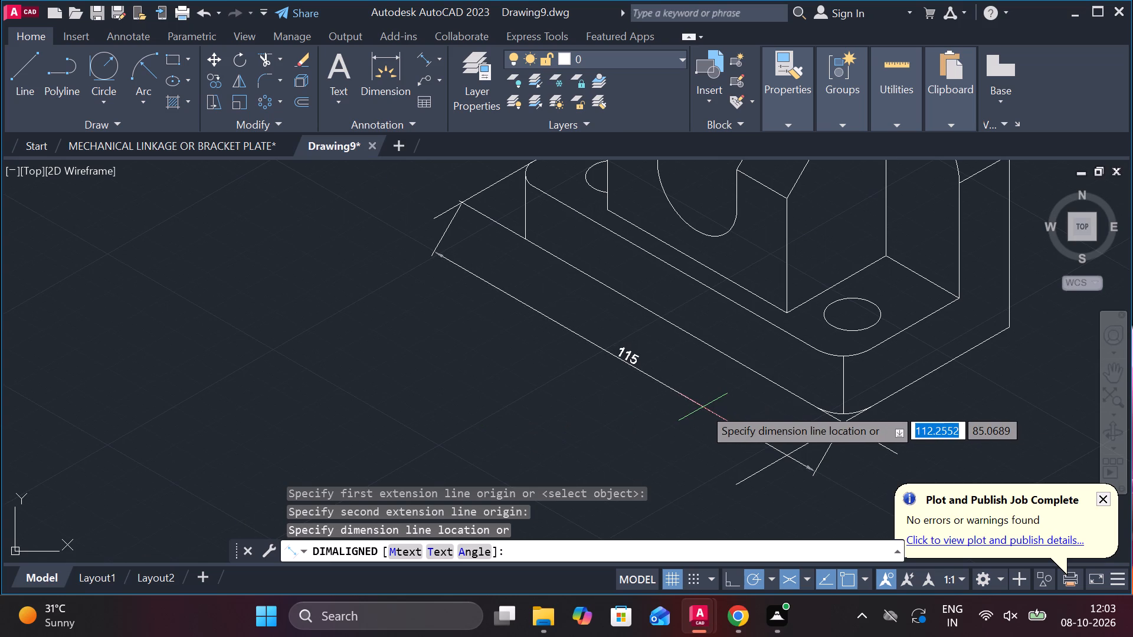
{"action": "left_click", "coordinate": [633, 413]}
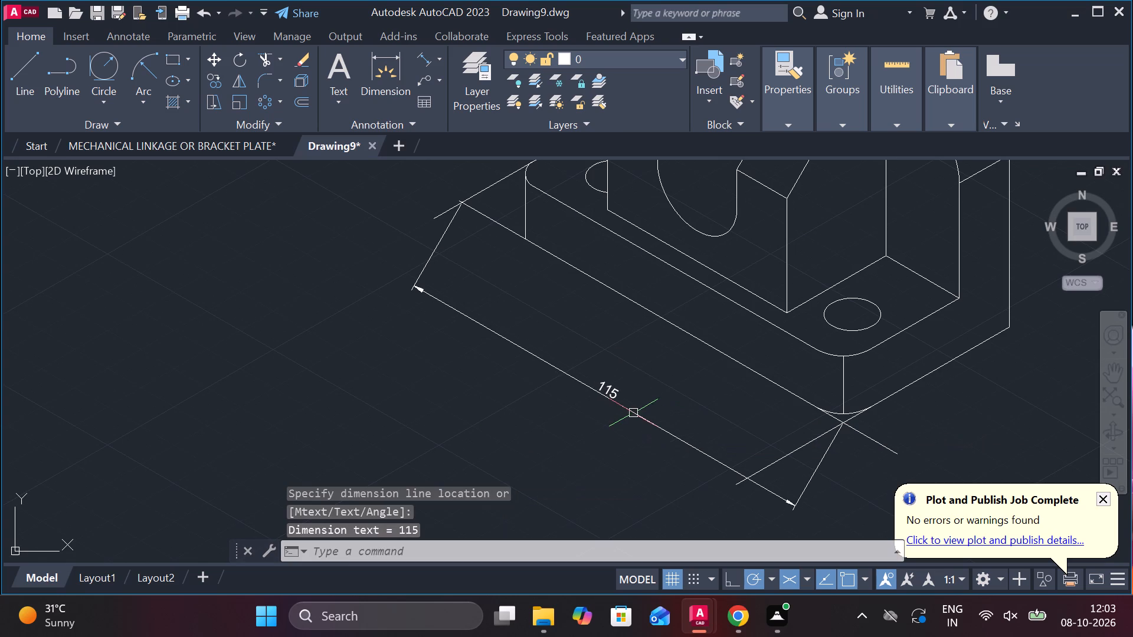
Apply an oblique angle of 90 to the base's length dimension.
{"action": "left_click", "coordinate": [617, 391]}
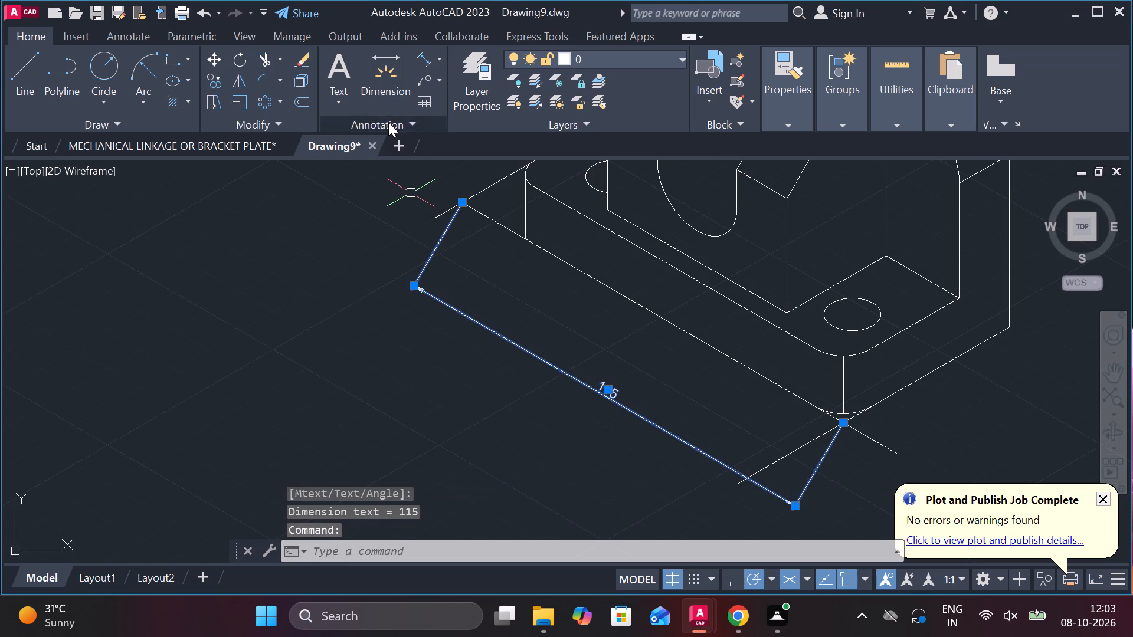
{"action": "left_click", "coordinate": [388, 122]}
{"action": "left_click", "coordinate": [157, 32]}
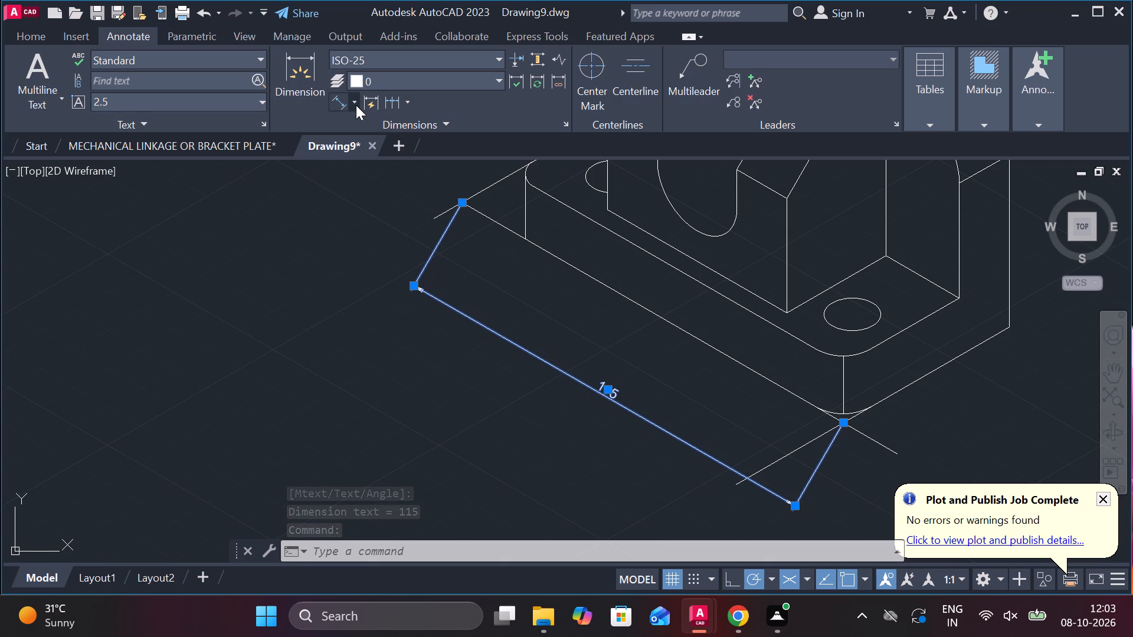
{"action": "left_click", "coordinate": [448, 123]}
{"action": "left_click", "coordinate": [317, 144]}
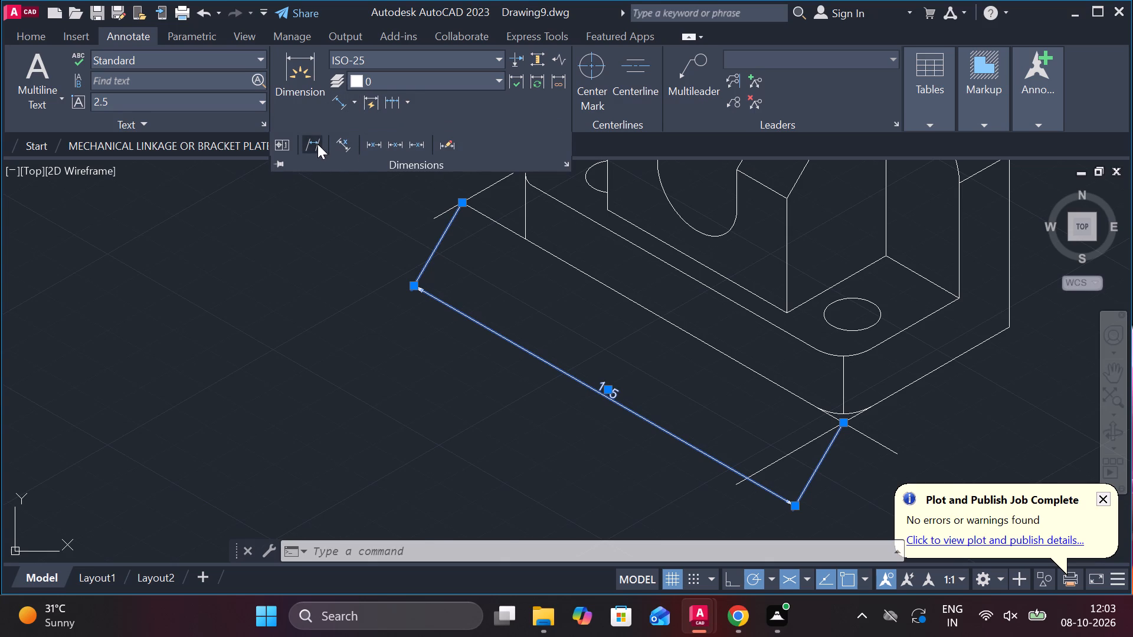
{"action": "type", "text": "90"}
{"action": "key", "text": "Return"}
{"action": "key", "text": "Return"}
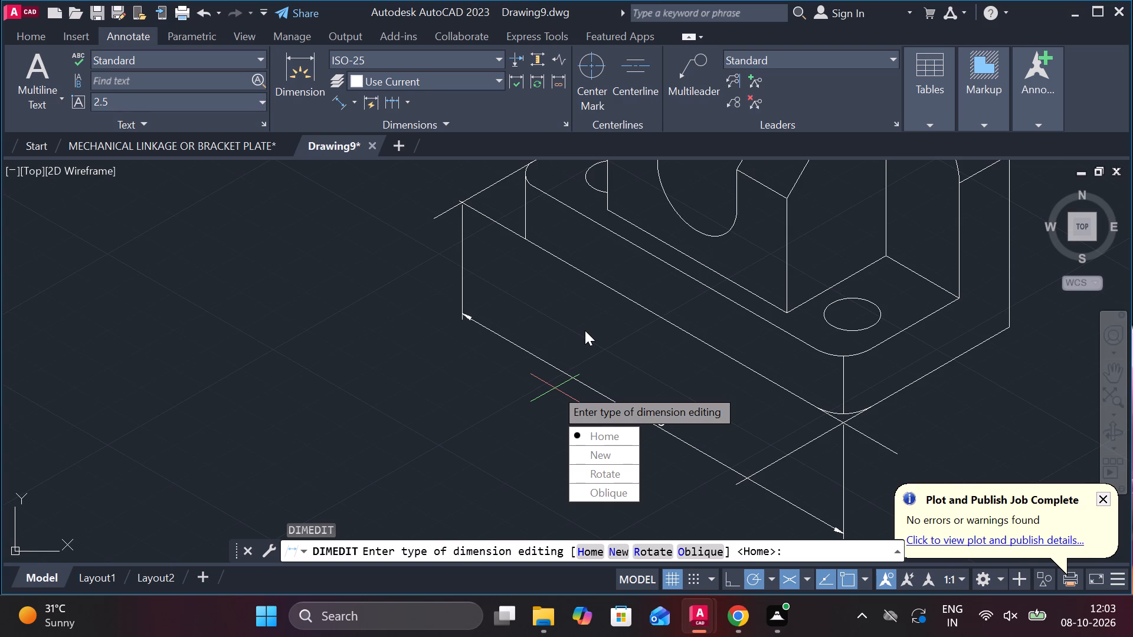
{"action": "key", "text": "Escape"}
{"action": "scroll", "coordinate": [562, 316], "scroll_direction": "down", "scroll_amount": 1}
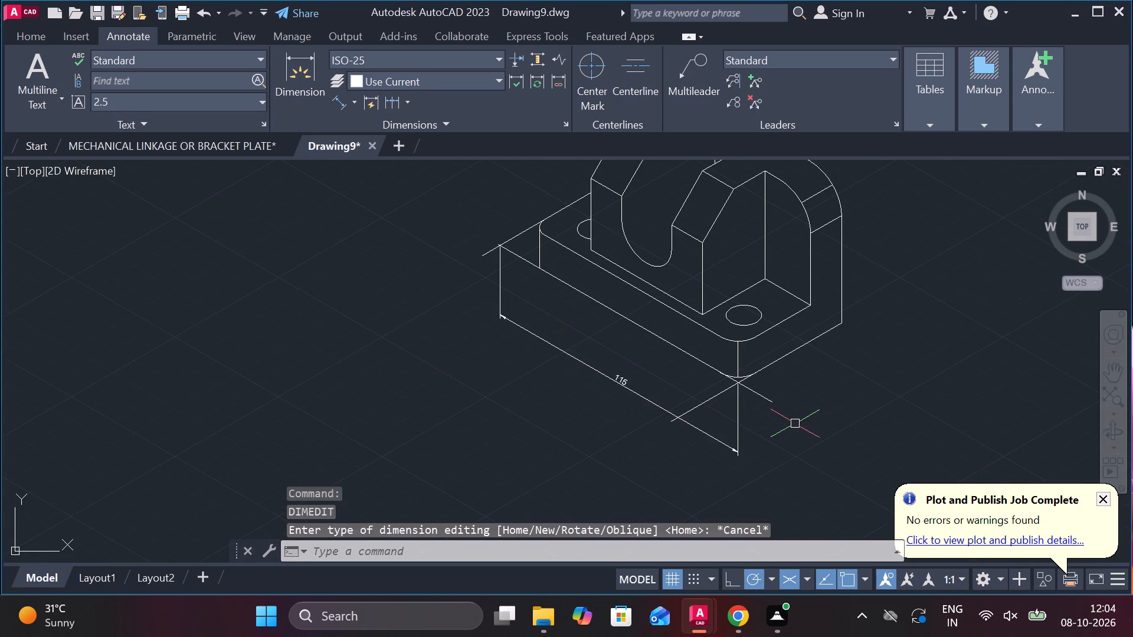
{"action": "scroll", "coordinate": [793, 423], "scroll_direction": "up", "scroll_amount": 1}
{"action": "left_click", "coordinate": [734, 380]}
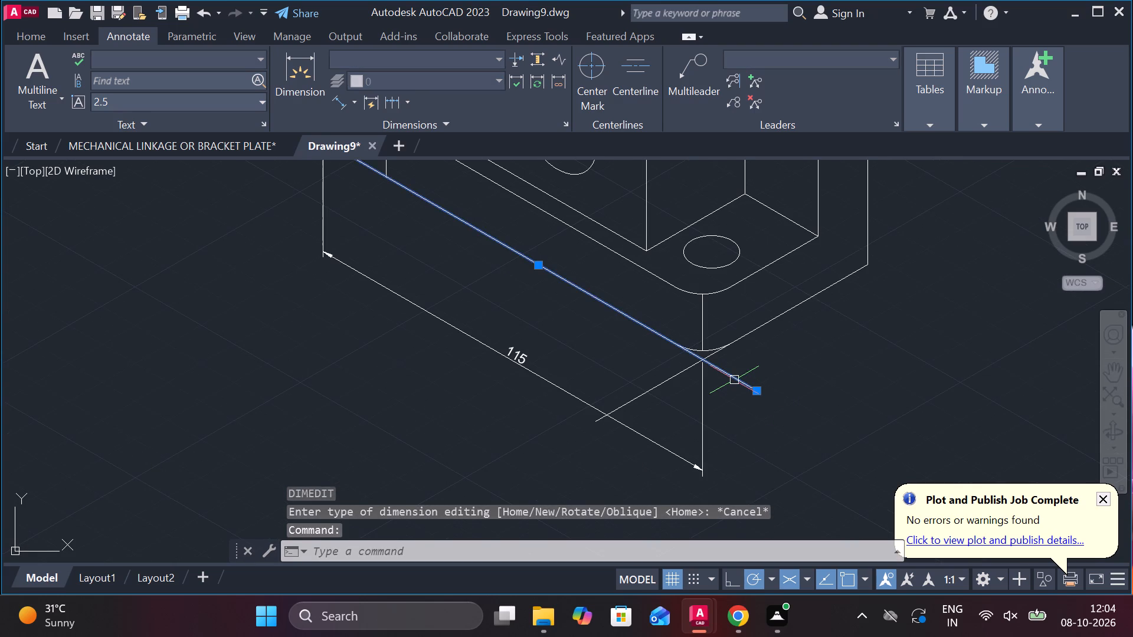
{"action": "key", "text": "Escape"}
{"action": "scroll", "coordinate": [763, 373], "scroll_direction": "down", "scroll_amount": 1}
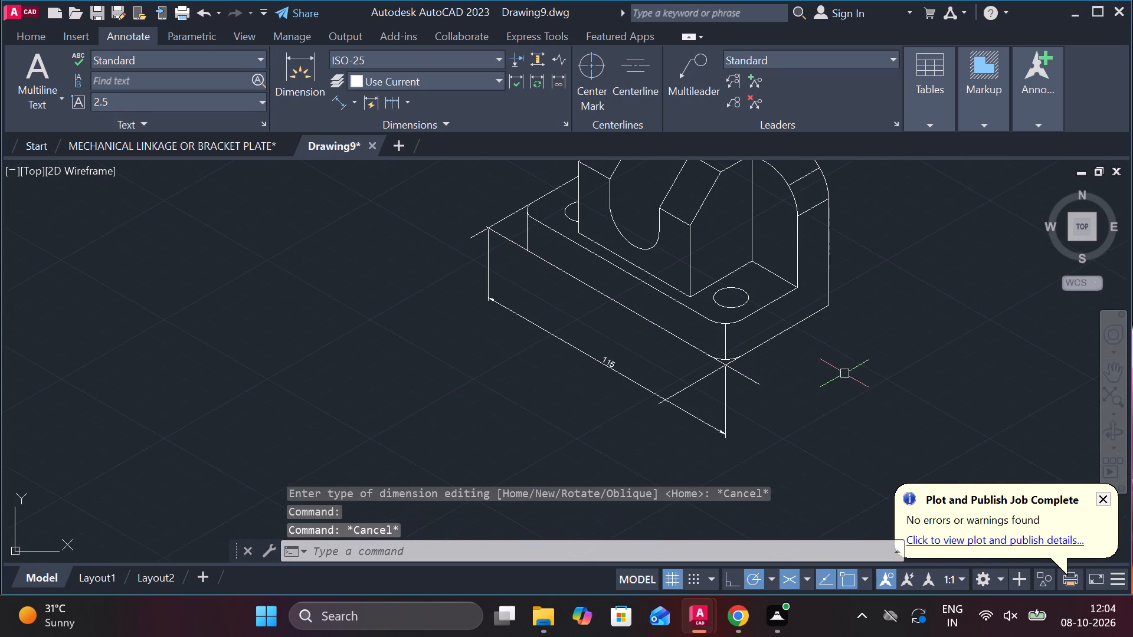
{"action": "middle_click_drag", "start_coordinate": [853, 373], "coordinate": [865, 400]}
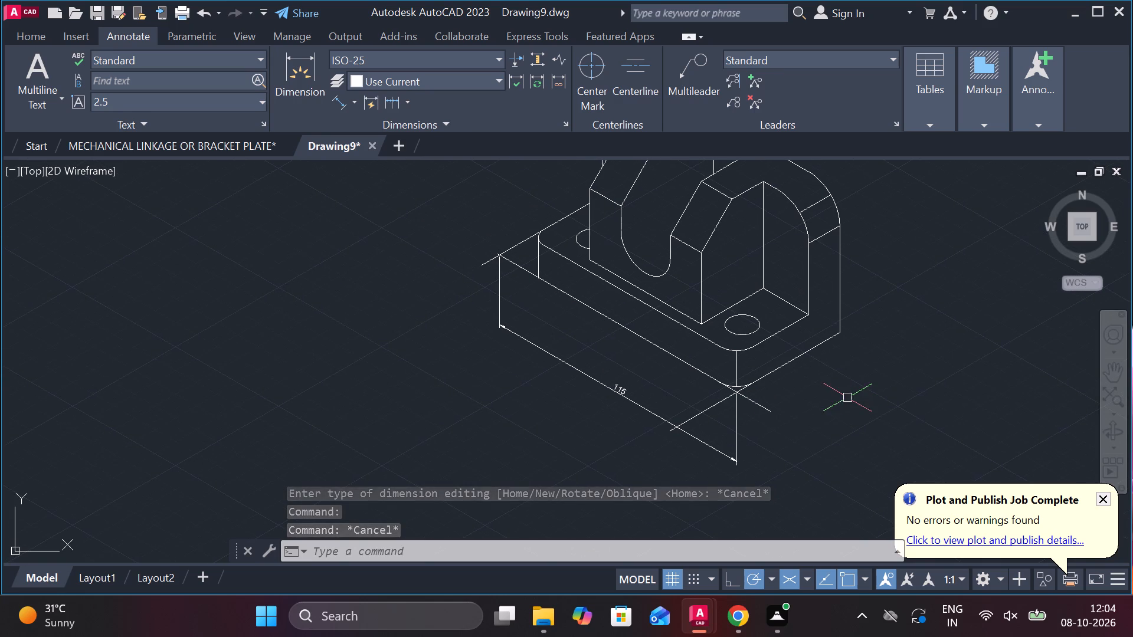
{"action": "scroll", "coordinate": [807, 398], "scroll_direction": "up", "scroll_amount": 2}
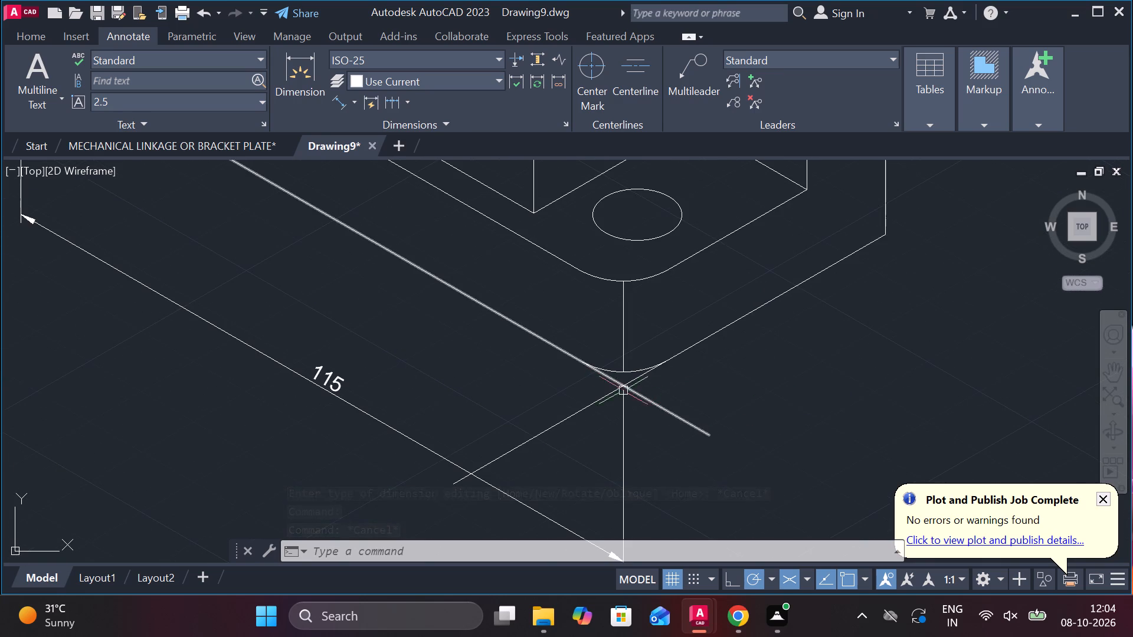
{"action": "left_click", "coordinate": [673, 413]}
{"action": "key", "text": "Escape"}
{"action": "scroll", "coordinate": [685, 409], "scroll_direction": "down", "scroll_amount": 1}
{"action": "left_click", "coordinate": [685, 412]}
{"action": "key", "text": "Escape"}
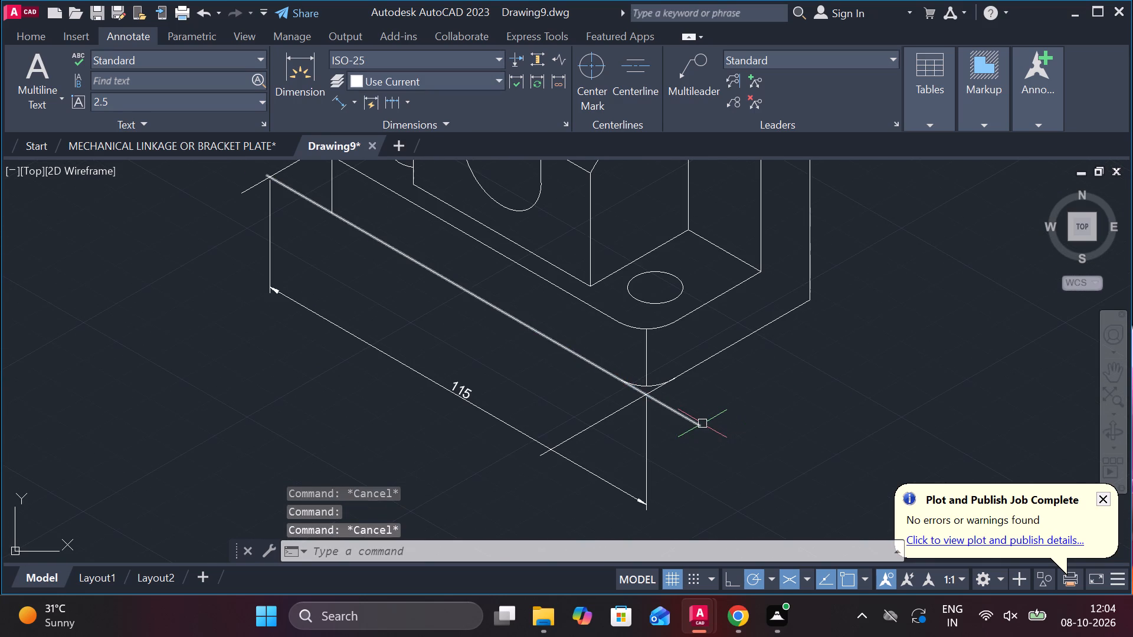
Shorten the base's long front bottom edge by stretching its overhanging end back to the crossing at the front corner.
{"action": "left_click", "coordinate": [683, 415]}
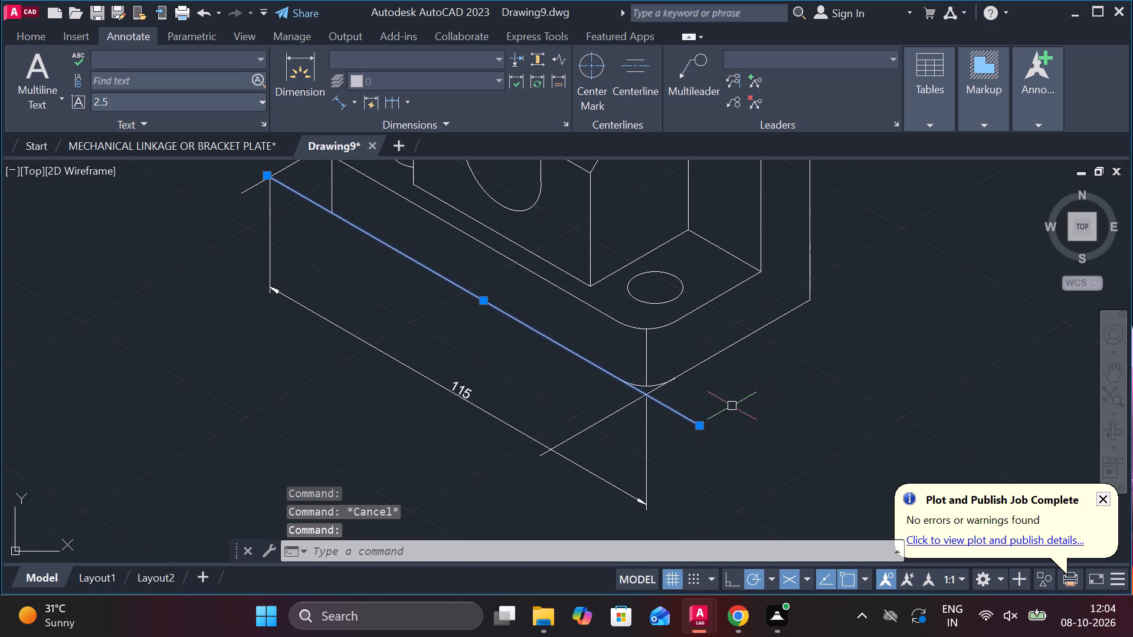
{"action": "left_click", "coordinate": [697, 426]}
{"action": "scroll", "coordinate": [652, 386], "scroll_direction": "up", "scroll_amount": 3}
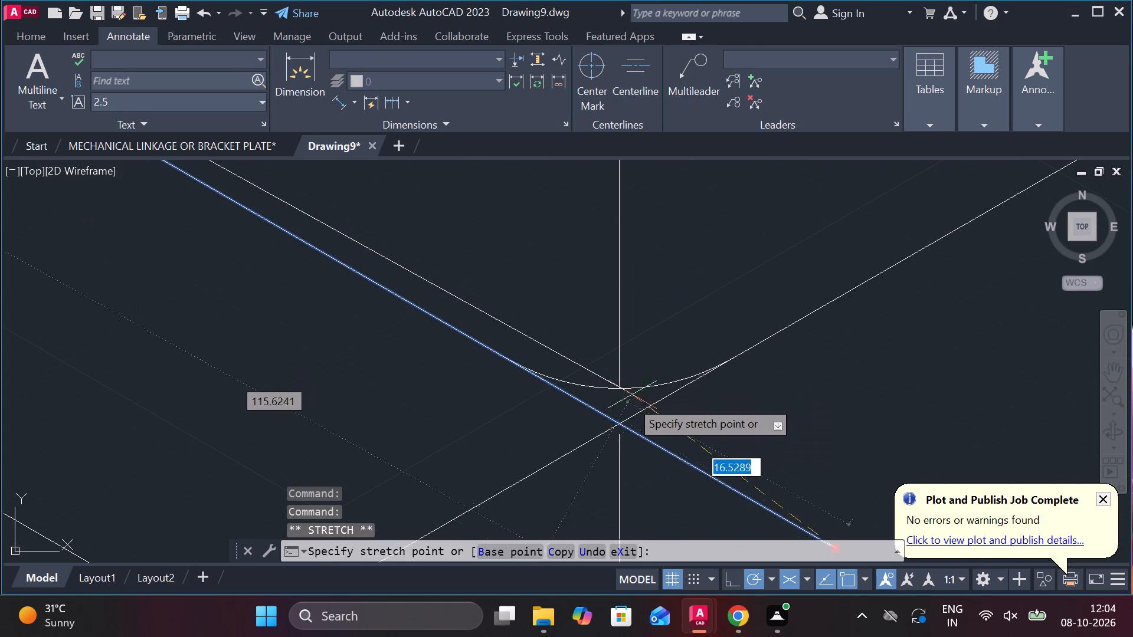
{"action": "left_click", "coordinate": [626, 423]}
{"action": "scroll", "coordinate": [653, 421], "scroll_direction": "down", "scroll_amount": 3}
{"action": "key", "text": "Escape"}
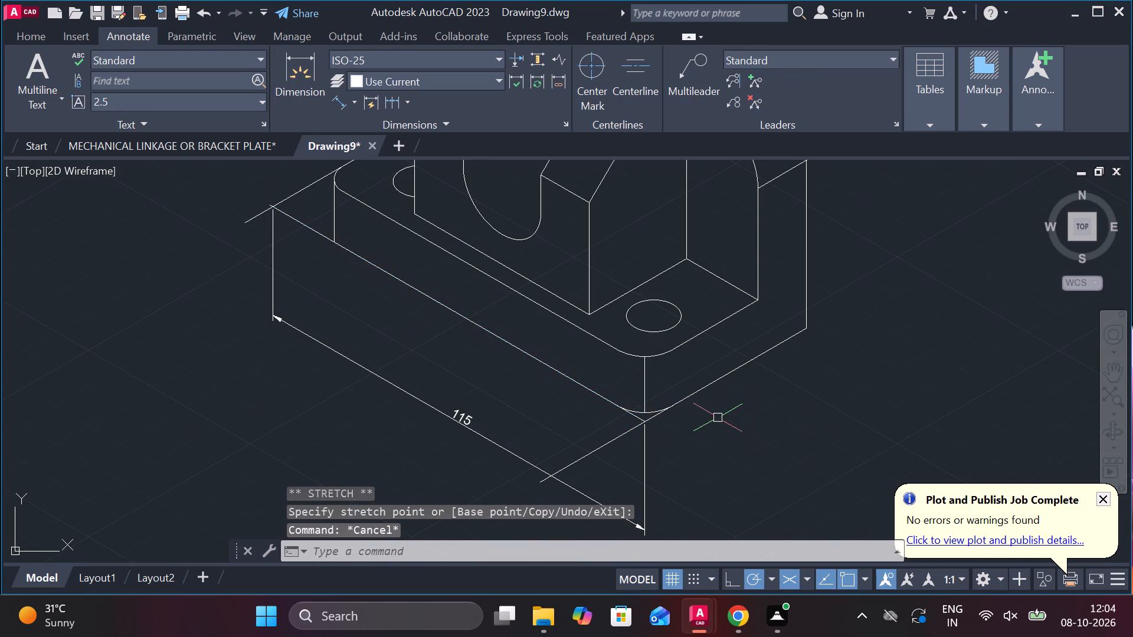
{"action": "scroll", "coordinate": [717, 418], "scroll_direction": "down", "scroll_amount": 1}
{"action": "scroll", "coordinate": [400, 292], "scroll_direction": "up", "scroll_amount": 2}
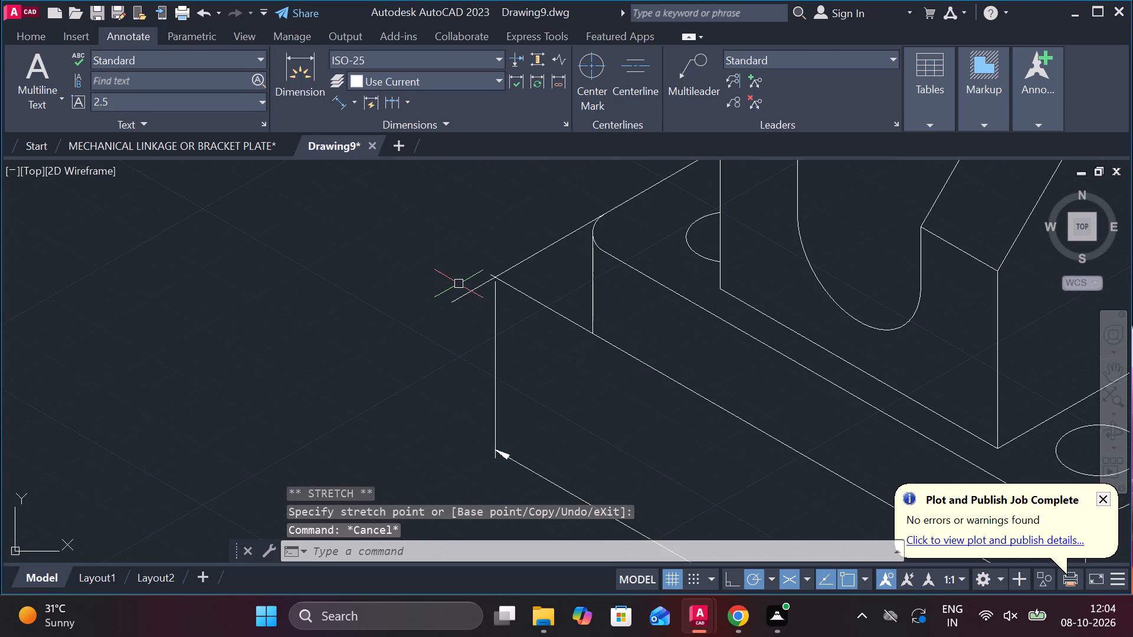
Shorten the base's overhanging rear-left edge line so its free end meets the base's left corner.
{"action": "left_click", "coordinate": [473, 288]}
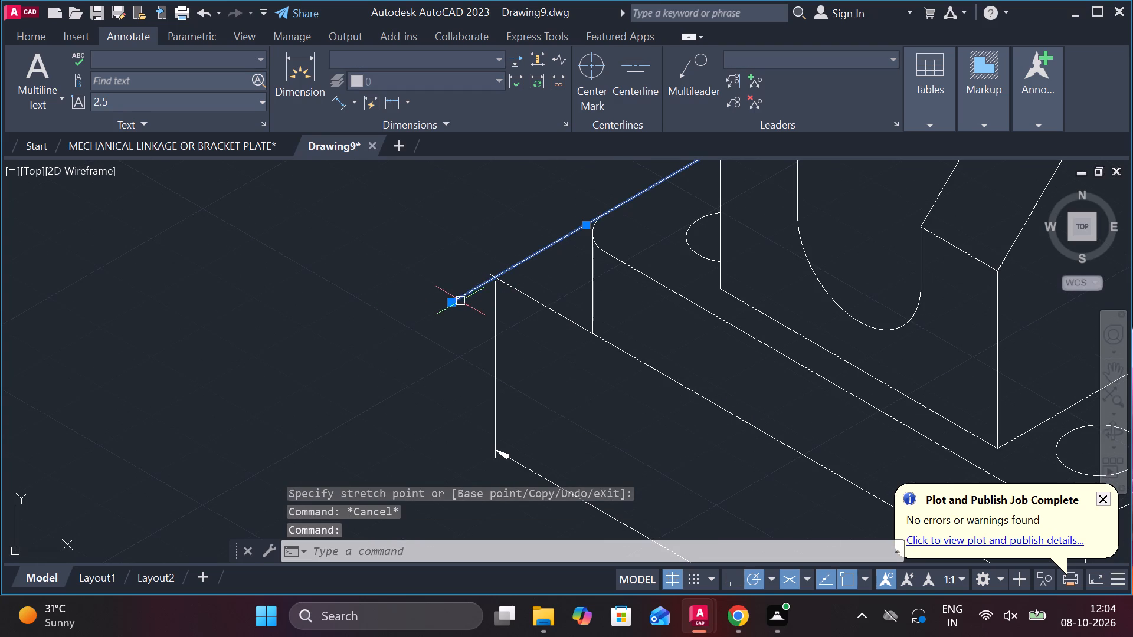
{"action": "left_click", "coordinate": [453, 304]}
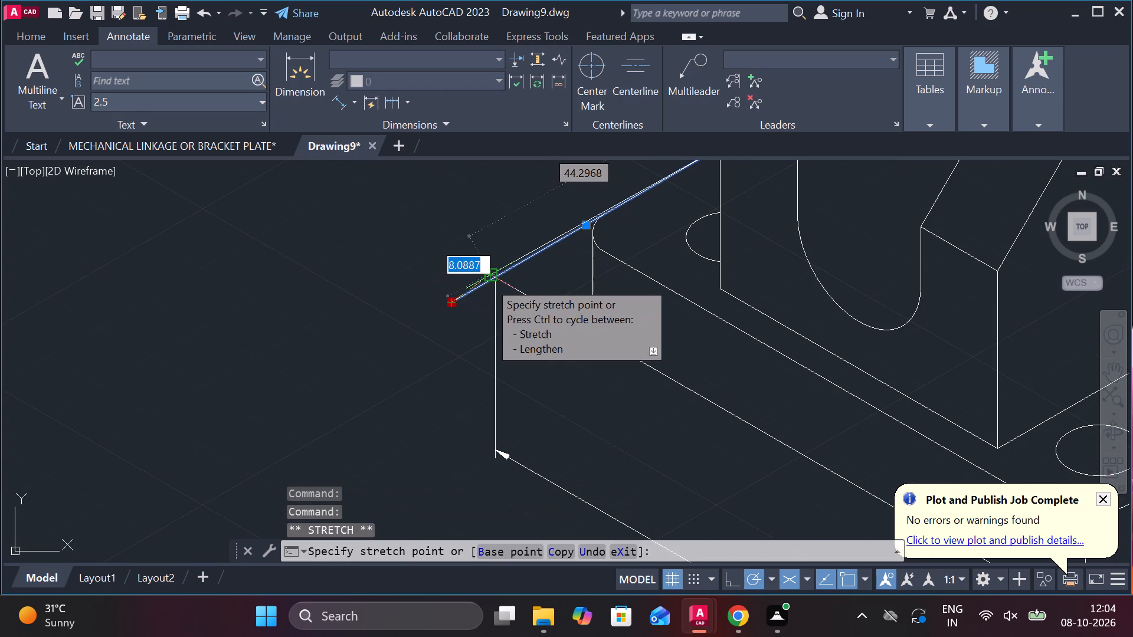
{"action": "scroll", "coordinate": [505, 277], "scroll_direction": "up", "scroll_amount": 3}
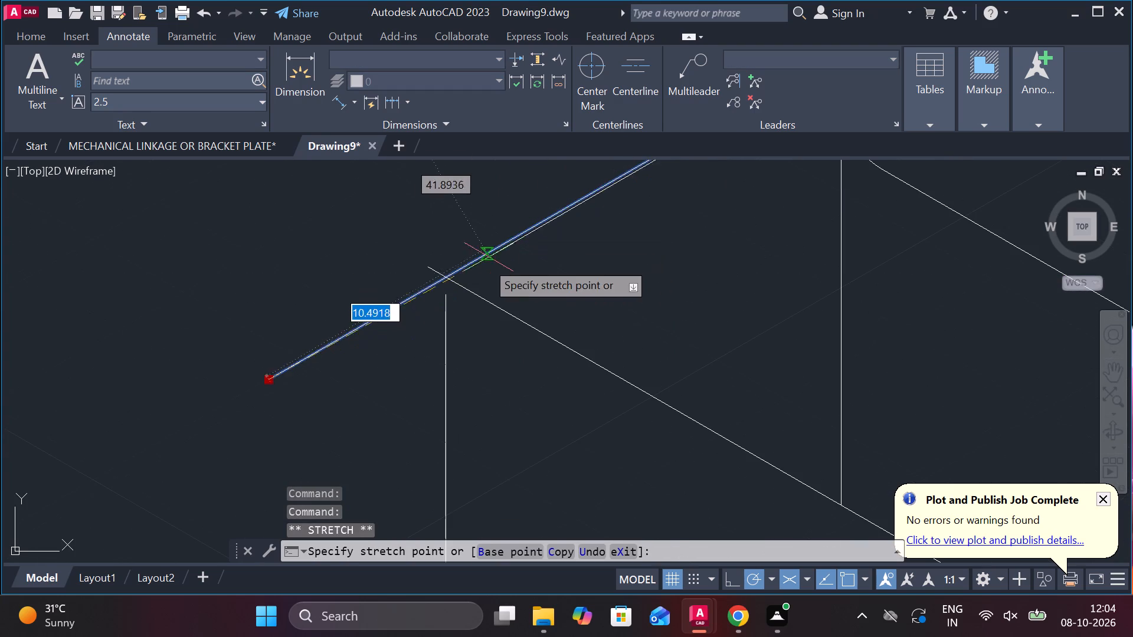
{"action": "left_click", "coordinate": [450, 275]}
{"action": "key", "text": "Escape"}
Shorten the base's lower right edge line so its overhanging end meets the front bottom corner.
{"action": "scroll", "coordinate": [495, 253], "scroll_direction": "down", "scroll_amount": 3}
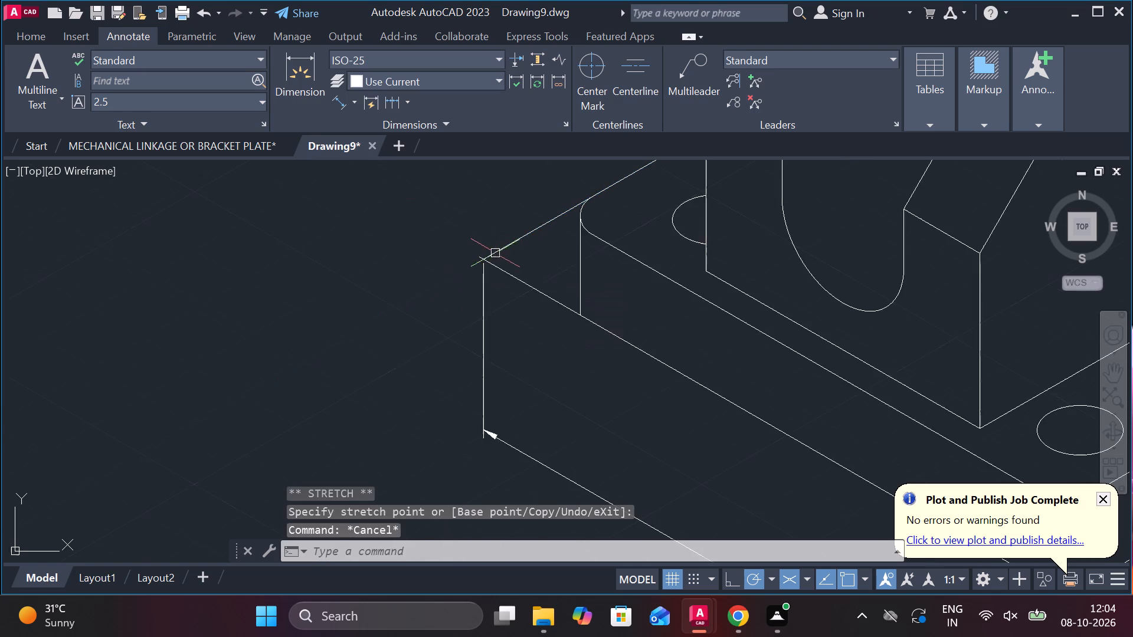
{"action": "scroll", "coordinate": [496, 265], "scroll_direction": "down", "scroll_amount": 3}
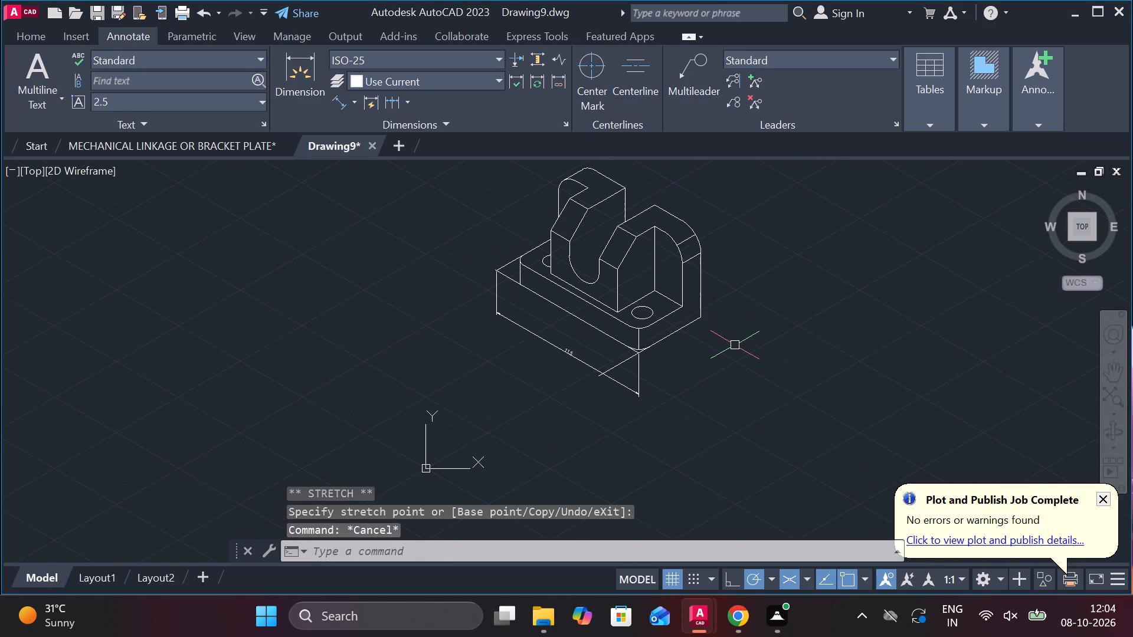
{"action": "left_click", "coordinate": [620, 358]}
{"action": "scroll", "coordinate": [621, 365], "scroll_direction": "up", "scroll_amount": 3}
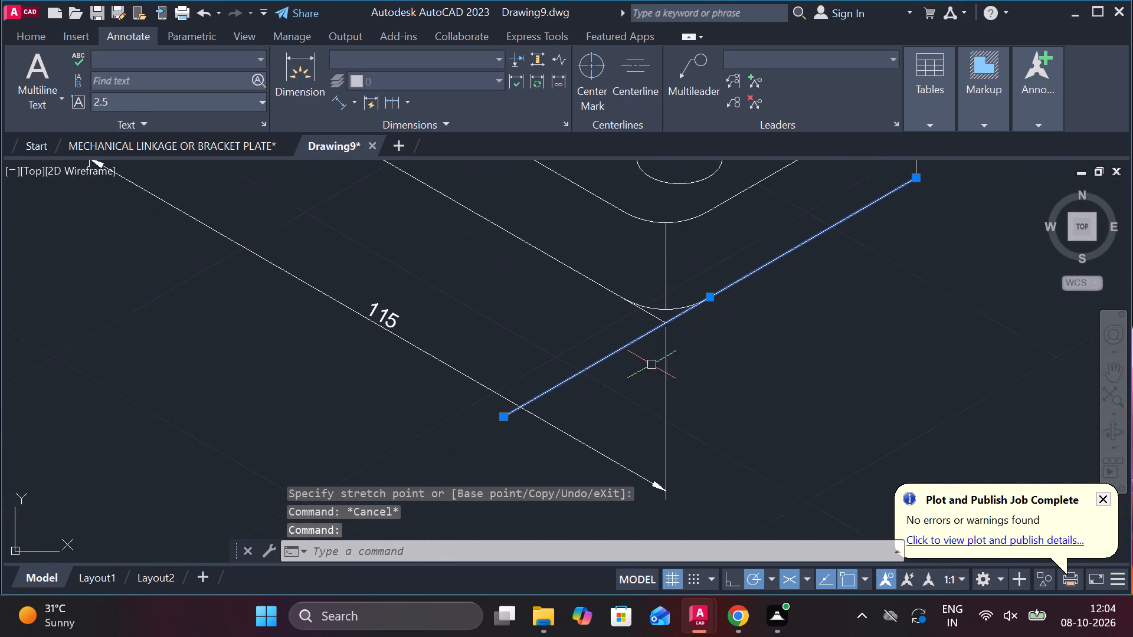
{"action": "left_click", "coordinate": [502, 416]}
{"action": "left_click", "coordinate": [669, 327]}
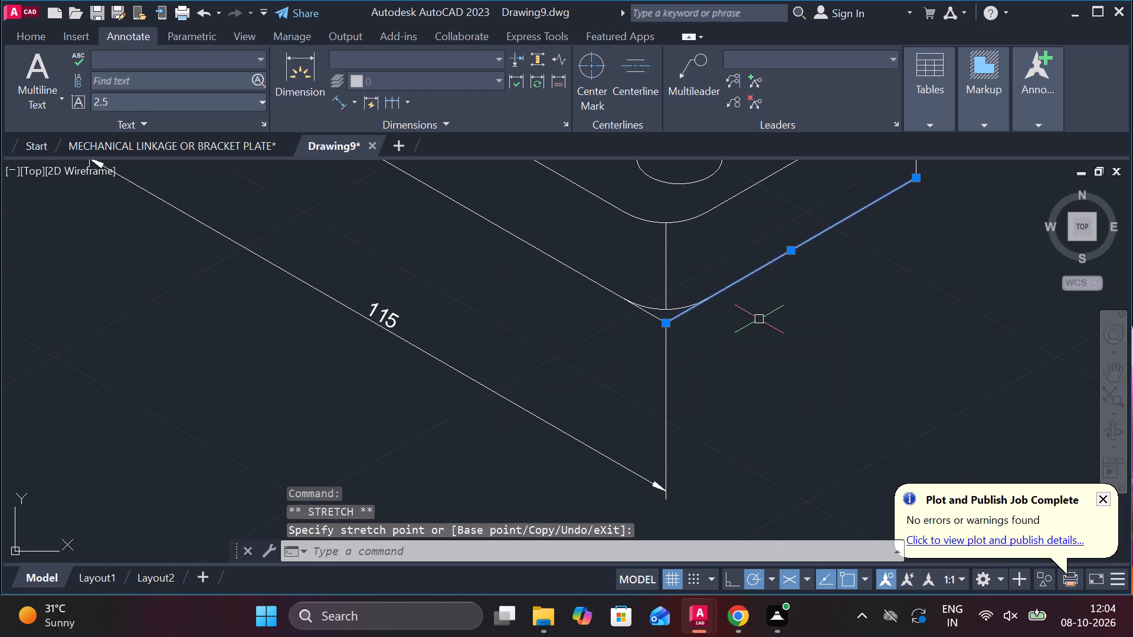
{"action": "key", "text": "Escape"}
Add an aligned dimension across the short offset at the top of the rear upright, placed above the part.
{"action": "scroll", "coordinate": [759, 318], "scroll_direction": "down", "scroll_amount": 3}
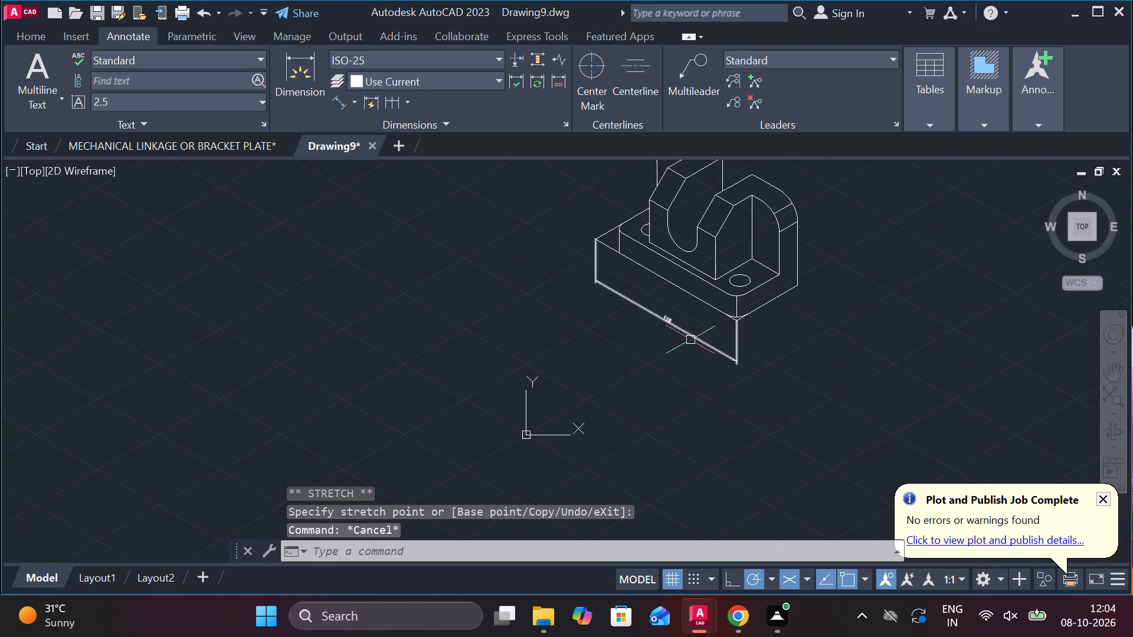
{"action": "scroll", "coordinate": [687, 340], "scroll_direction": "up", "scroll_amount": 1}
{"action": "middle_click_drag", "start_coordinate": [685, 340], "coordinate": [604, 458]}
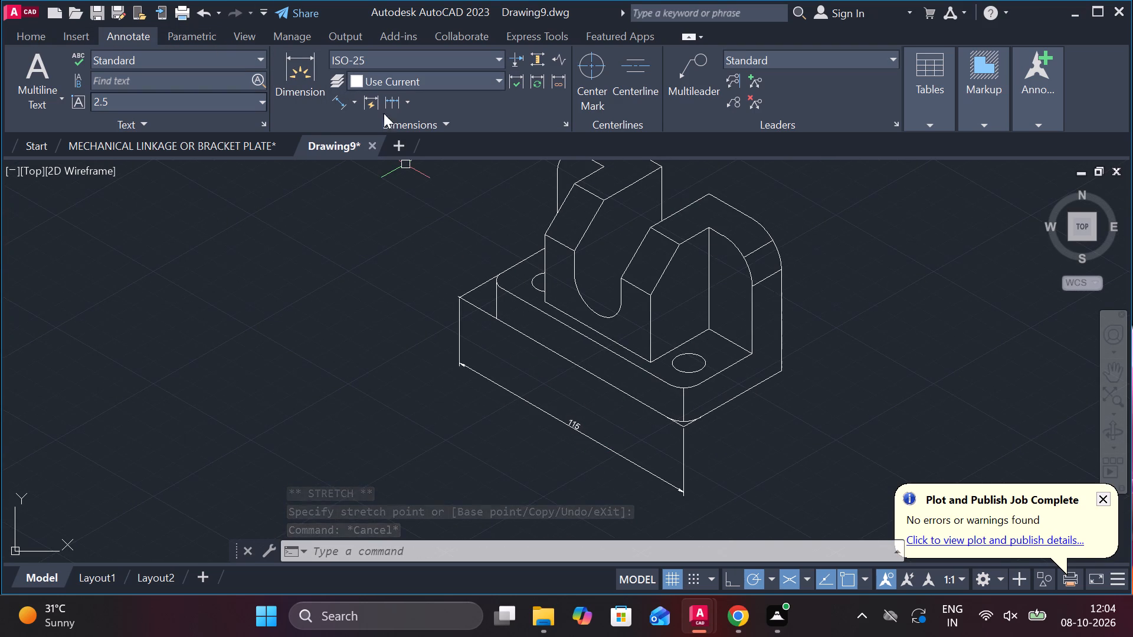
{"action": "left_click", "coordinate": [333, 103]}
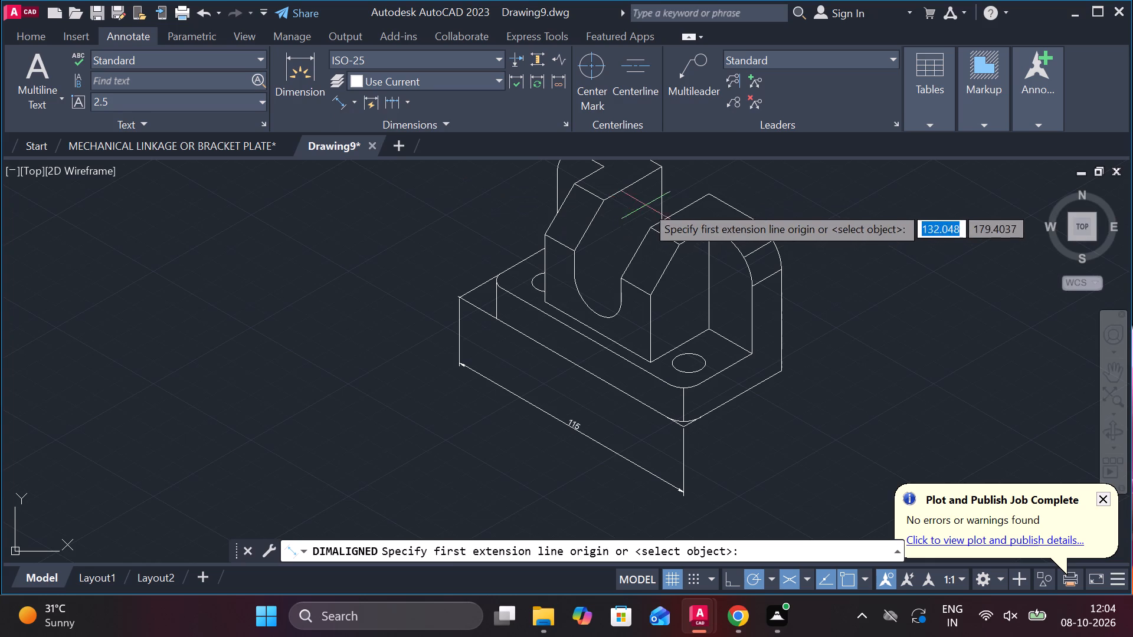
{"action": "middle_click_drag", "start_coordinate": [810, 252], "coordinate": [747, 336]}
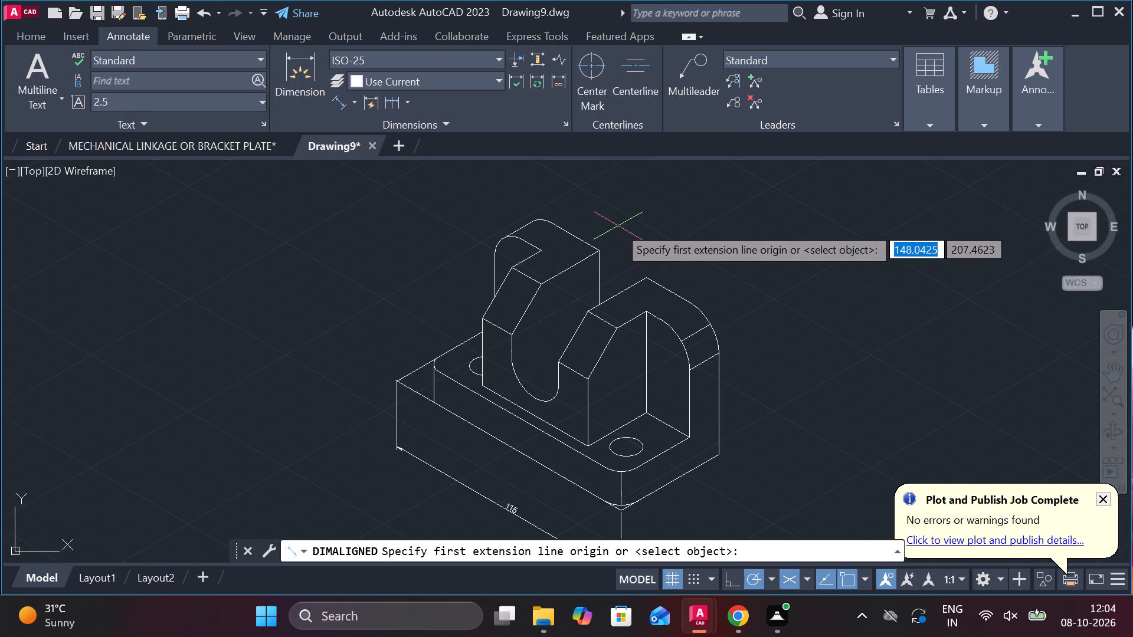
{"action": "left_click", "coordinate": [507, 265]}
{"action": "left_click", "coordinate": [534, 254]}
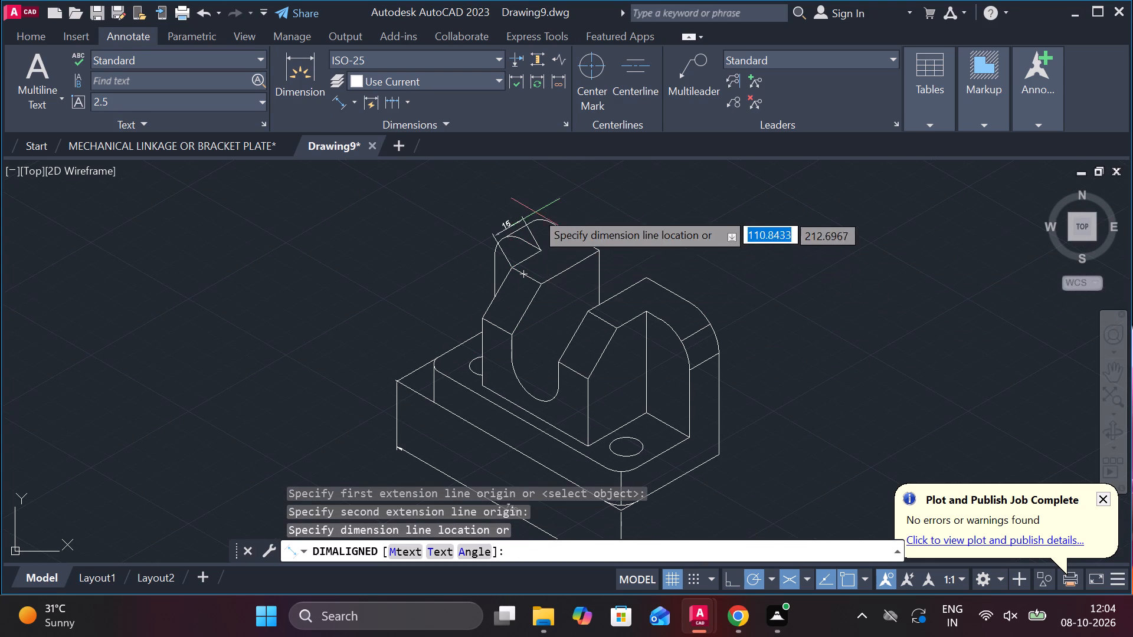
{"action": "left_click", "coordinate": [512, 182]}
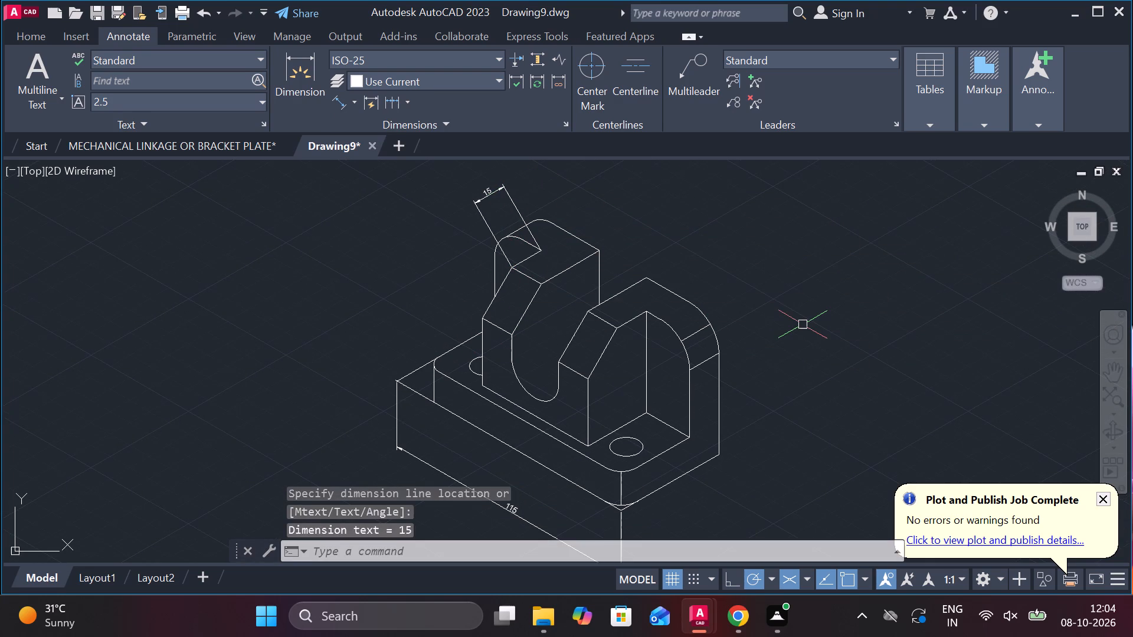
Add an aligned dimension along the front upright's bottom edge, from its front corner to the inner corner.
{"action": "key", "text": "space"}
{"action": "middle_click_drag", "start_coordinate": [777, 326], "coordinate": [755, 326]}
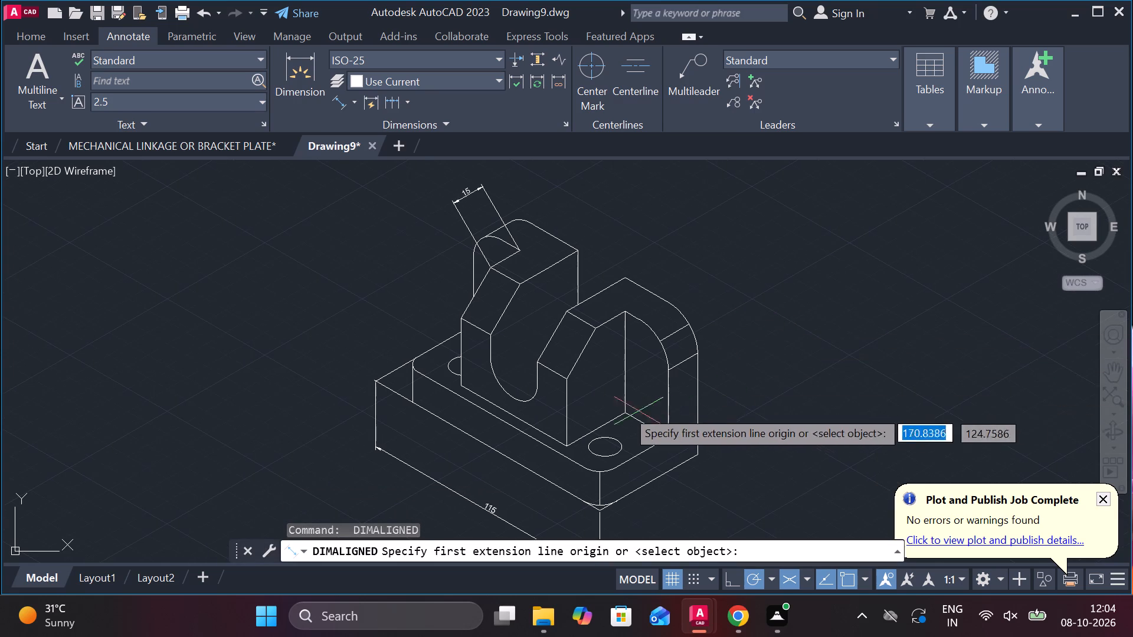
{"action": "scroll", "coordinate": [611, 408], "scroll_direction": "up", "scroll_amount": 2}
{"action": "left_click", "coordinate": [497, 501]}
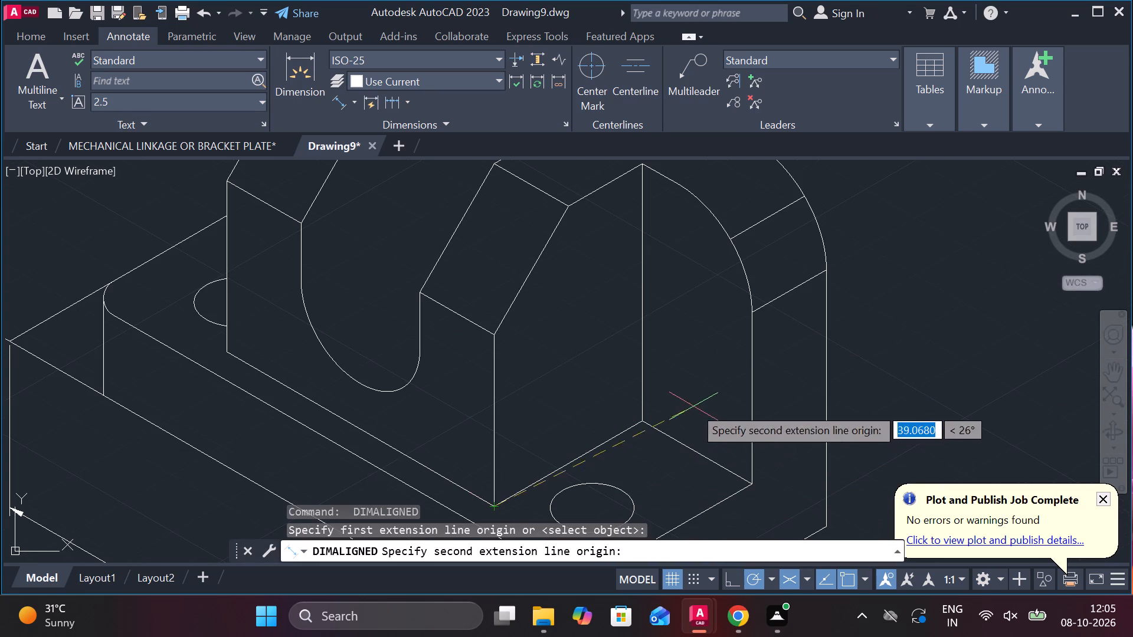
{"action": "left_click", "coordinate": [646, 425]}
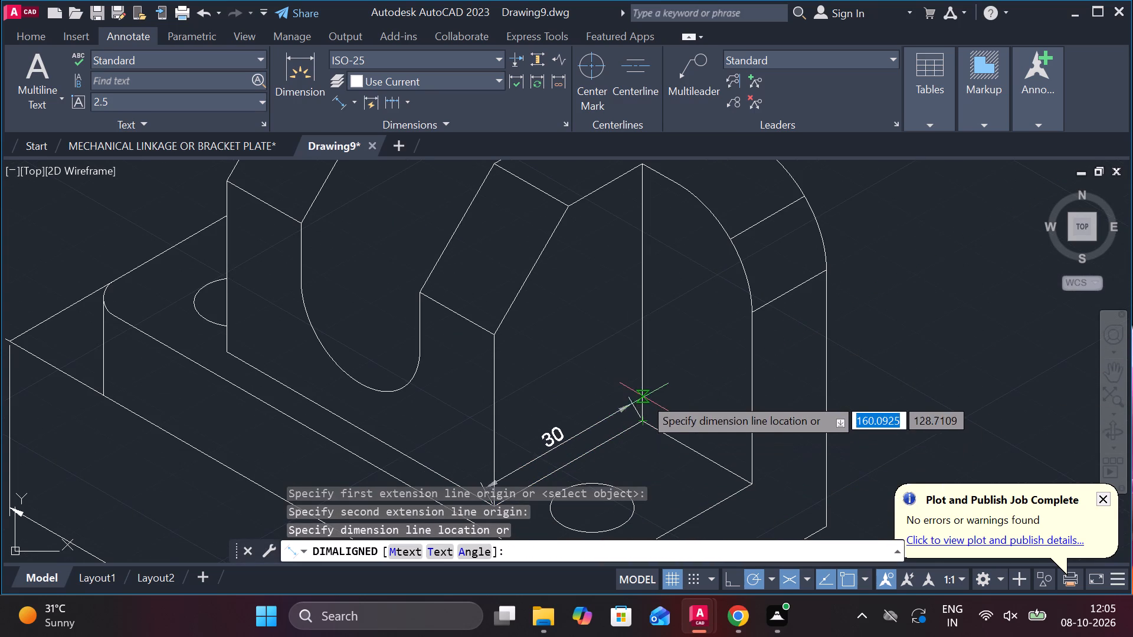
{"action": "scroll", "coordinate": [641, 376], "scroll_direction": "down", "scroll_amount": 1}
{"action": "left_click", "coordinate": [641, 376]}
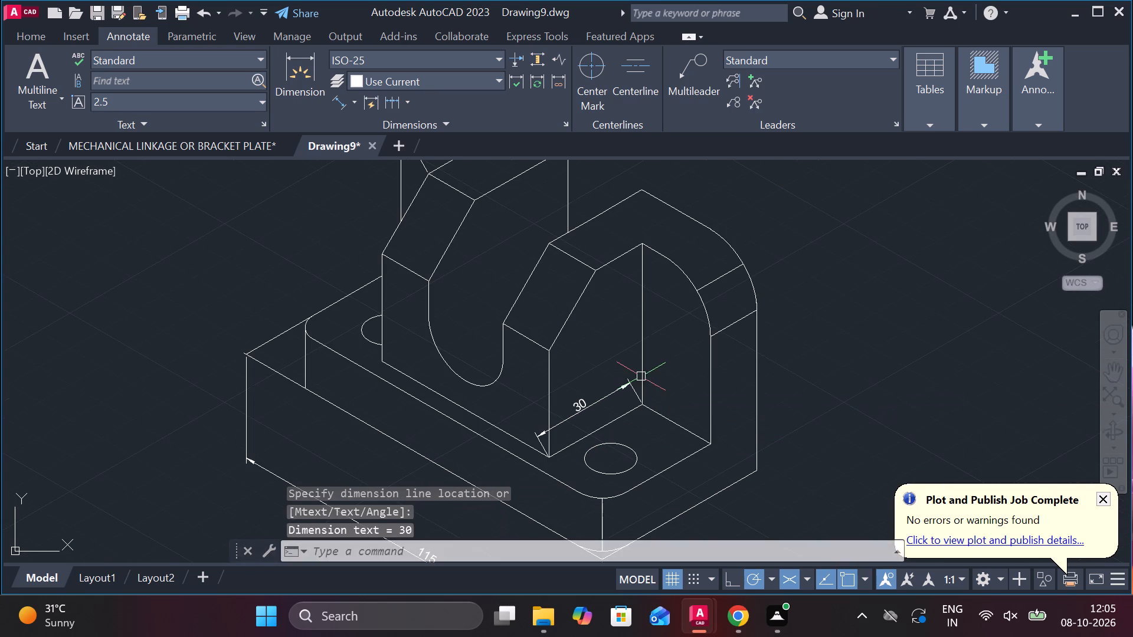
Add an aligned dimension to the front upright's vertical front edge, placed just beside that edge.
{"action": "key", "text": "space"}
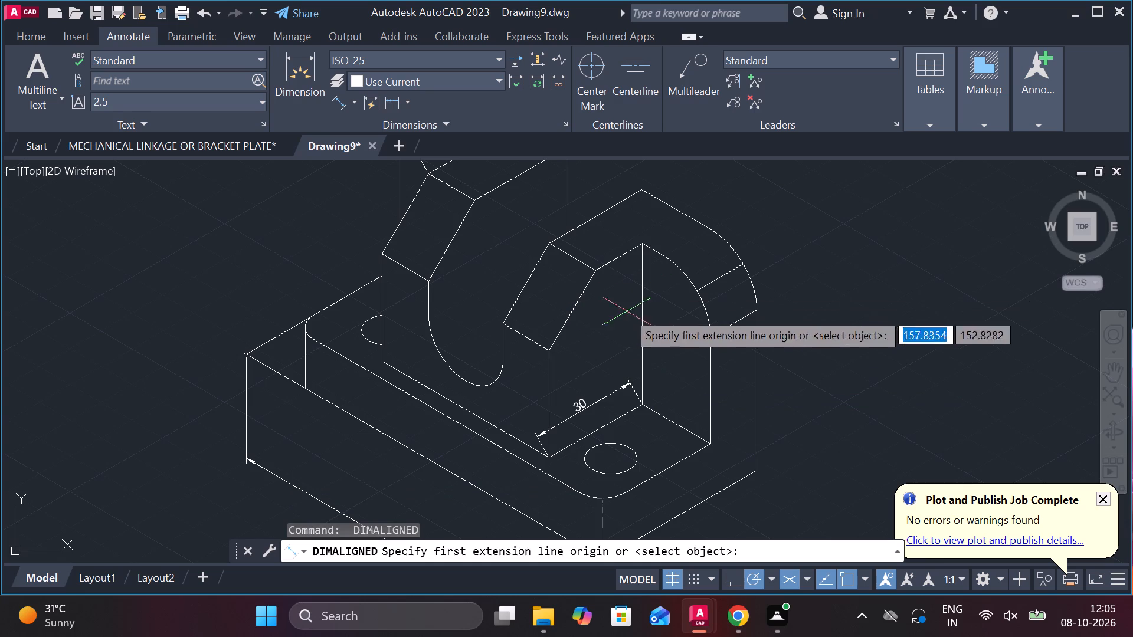
{"action": "left_click", "coordinate": [554, 350]}
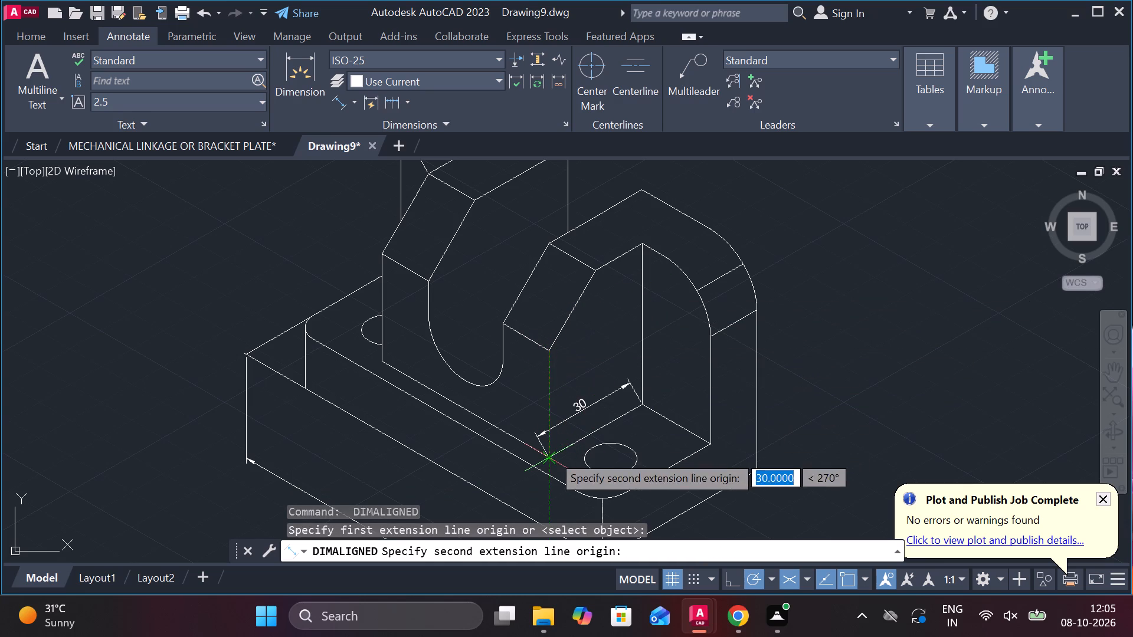
{"action": "left_click", "coordinate": [552, 454]}
{"action": "scroll", "coordinate": [566, 431], "scroll_direction": "up", "scroll_amount": 2}
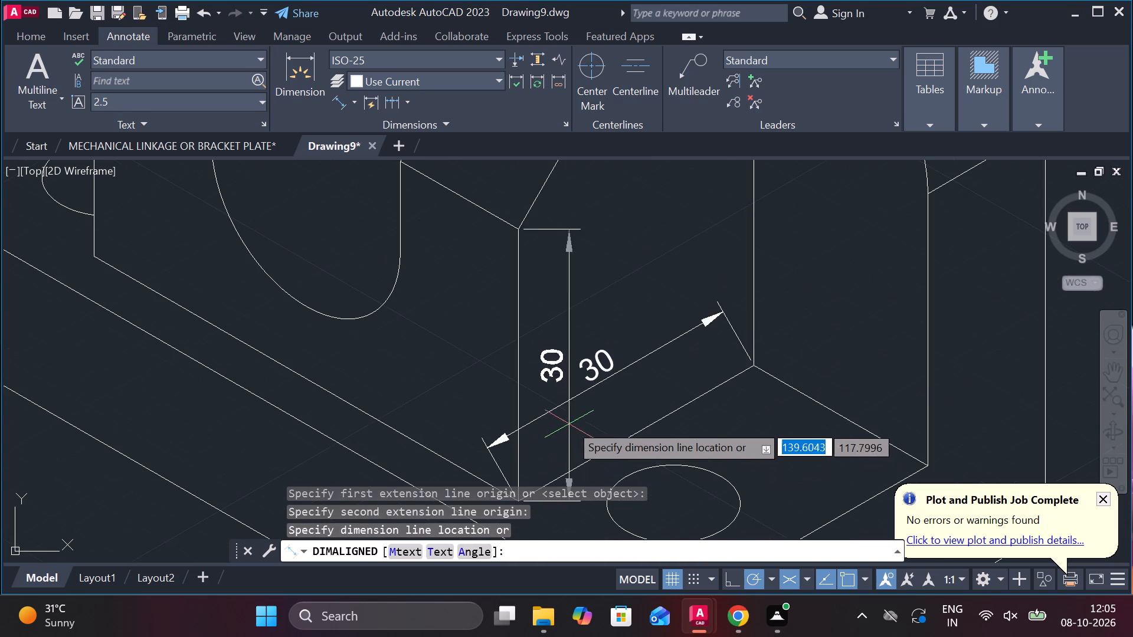
{"action": "left_click", "coordinate": [593, 402]}
{"action": "scroll", "coordinate": [642, 362], "scroll_direction": "down", "scroll_amount": 1}
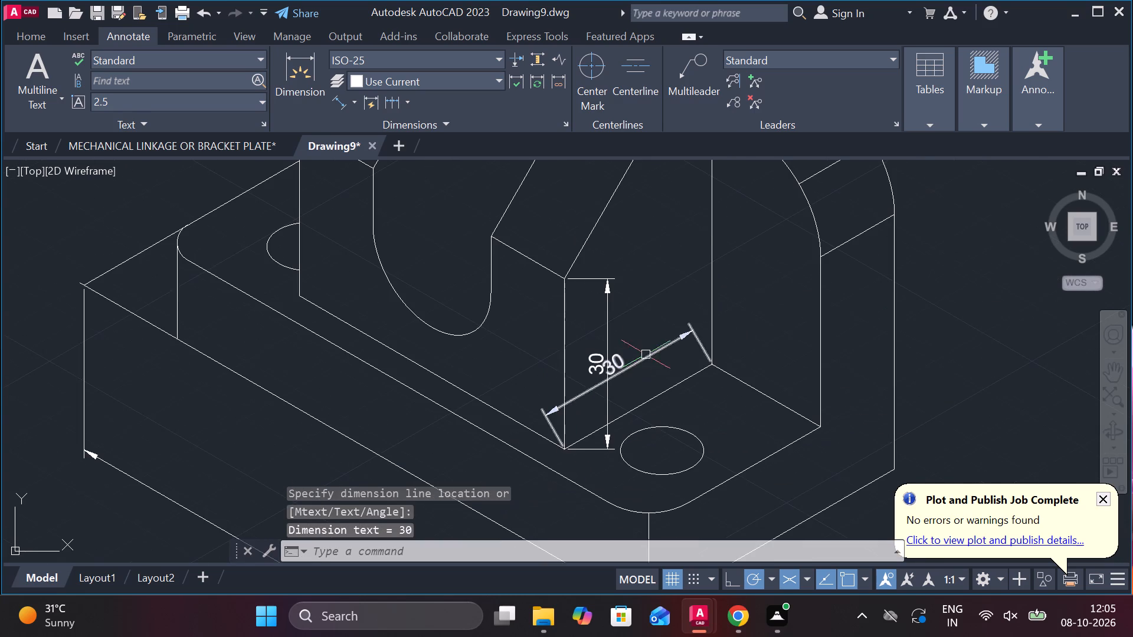
Draw a 15-unit line at 30° from the top end of the front upright's vertical front edge.
{"action": "middle_click_drag", "start_coordinate": [653, 311], "coordinate": [627, 385]}
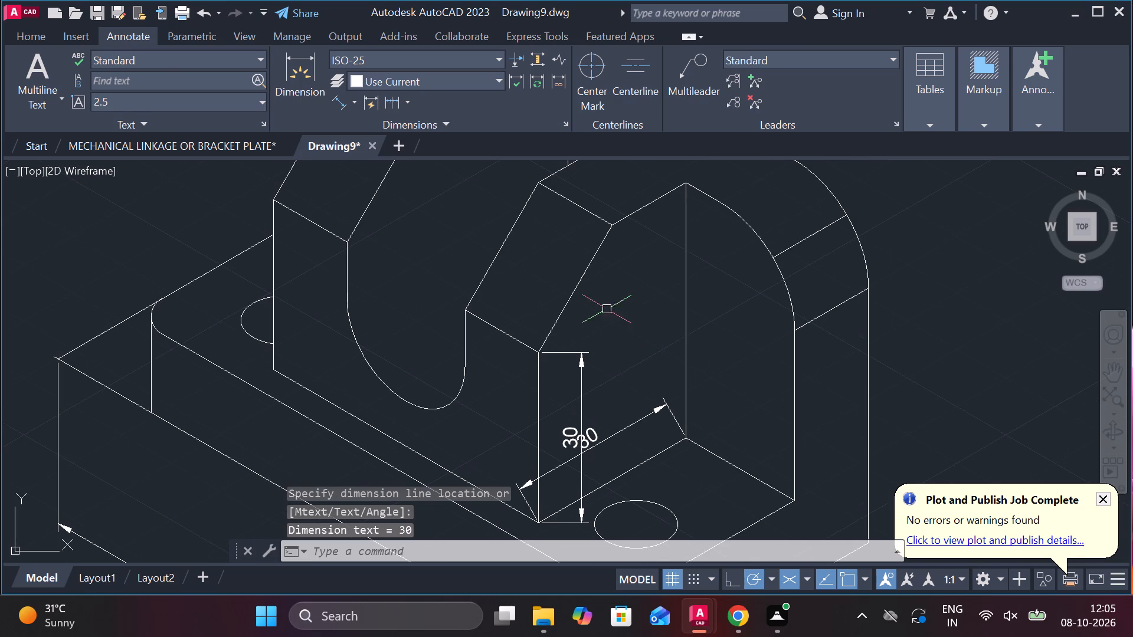
{"action": "left_click", "coordinate": [17, 40]}
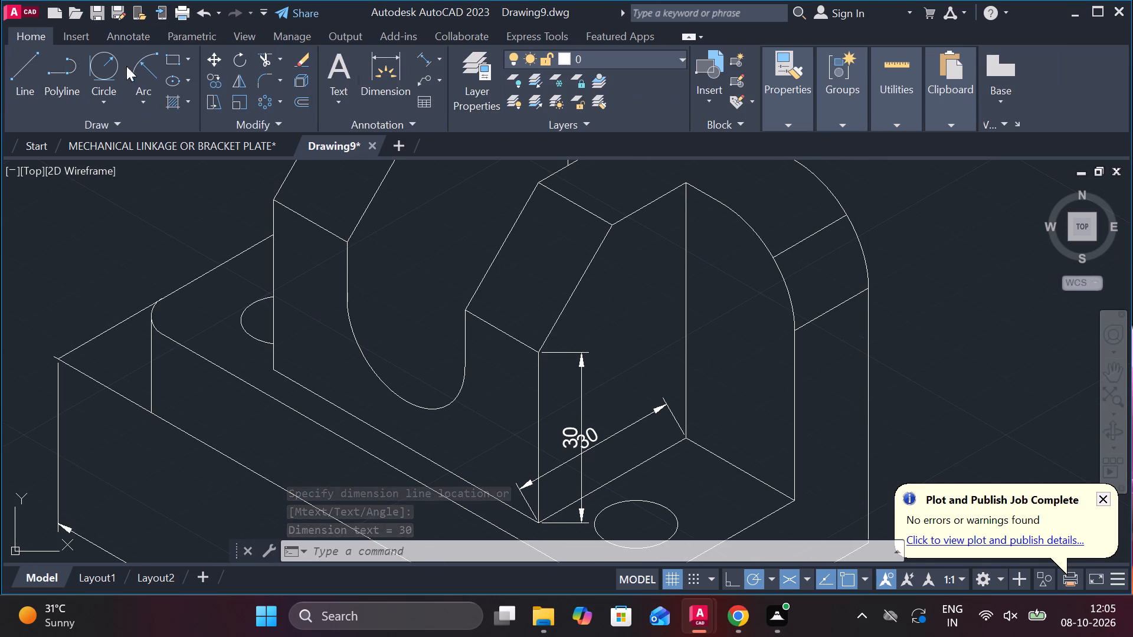
{"action": "left_click", "coordinate": [22, 58]}
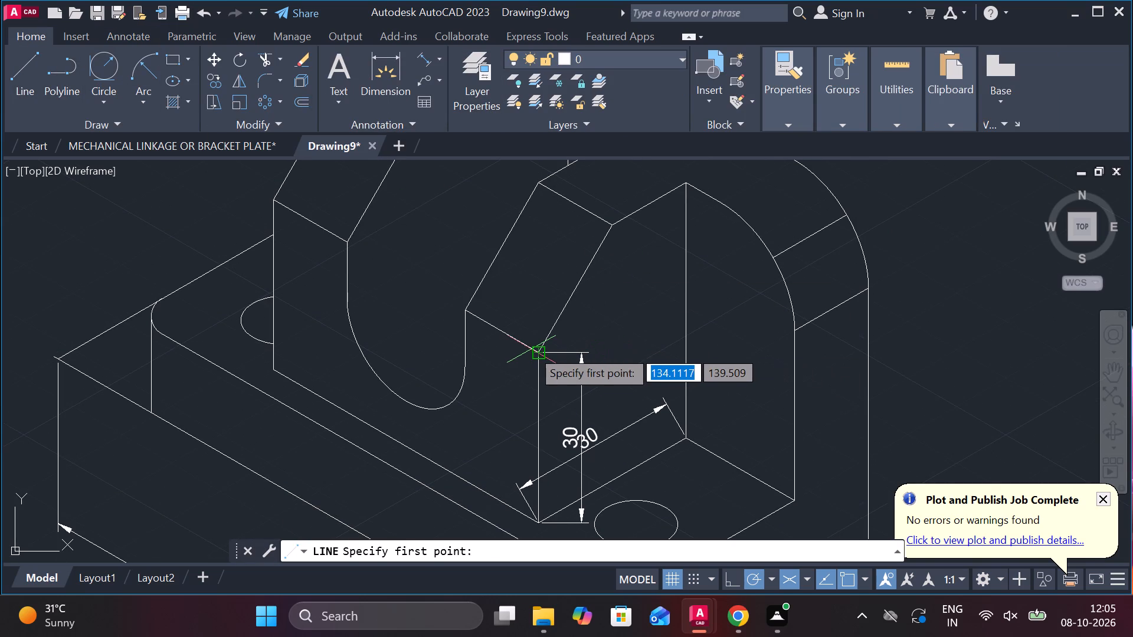
{"action": "left_click", "coordinate": [531, 349]}
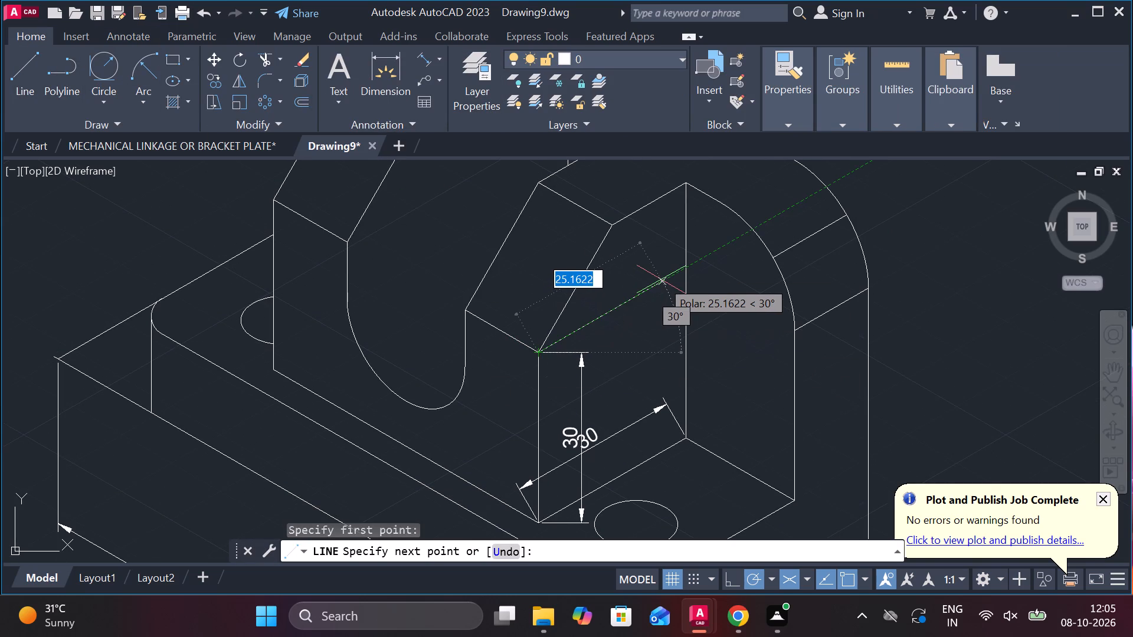
{"action": "type", "text": "15"}
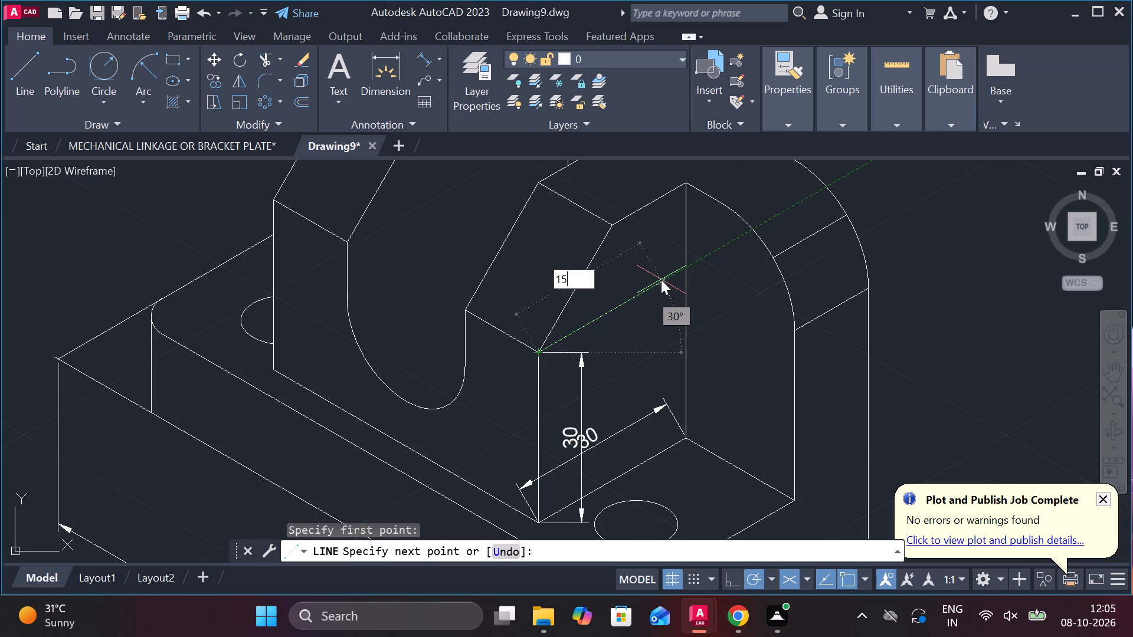
{"action": "key", "text": "Return"}
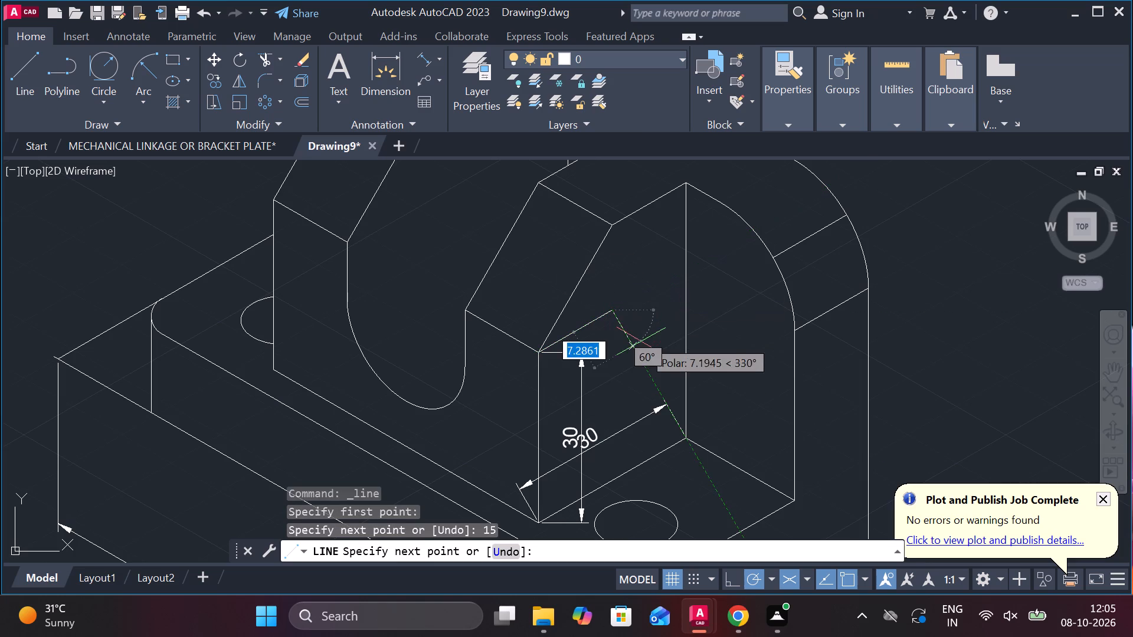
{"action": "key", "text": "Escape"}
Draw a 9-diameter isocircle on the right isoplane, centred on the free end of the 15-unit line.
{"action": "type", "text": "EL"}
{"action": "key", "text": "Return"}
{"action": "key", "text": "i"}
{"action": "key", "text": "Return"}
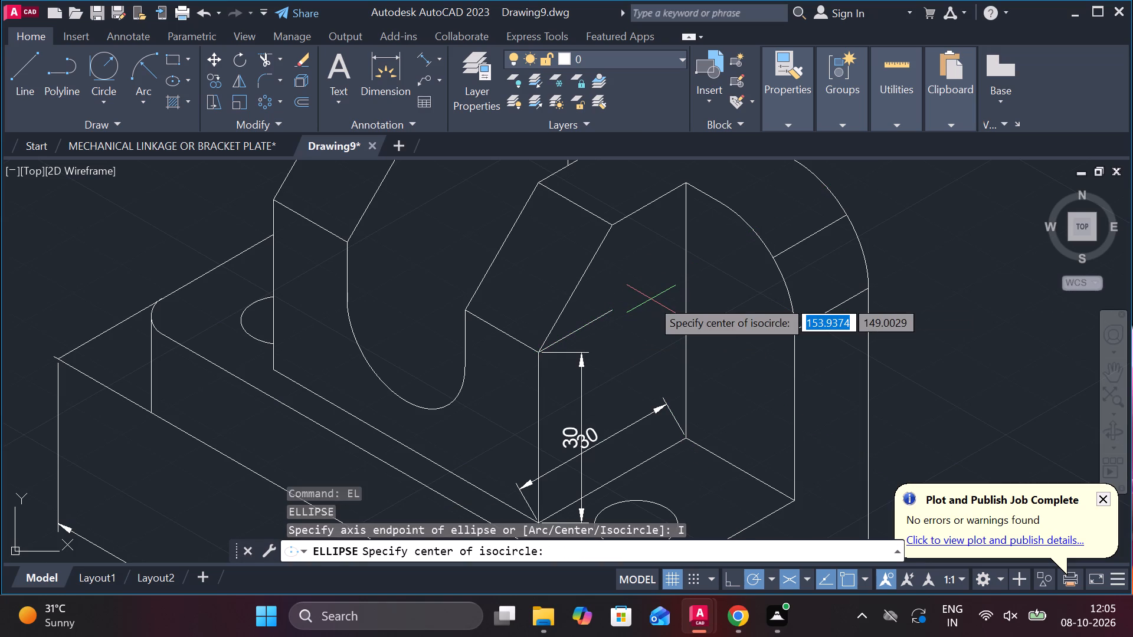
{"action": "left_click", "coordinate": [604, 314]}
{"action": "key", "text": "F5"}
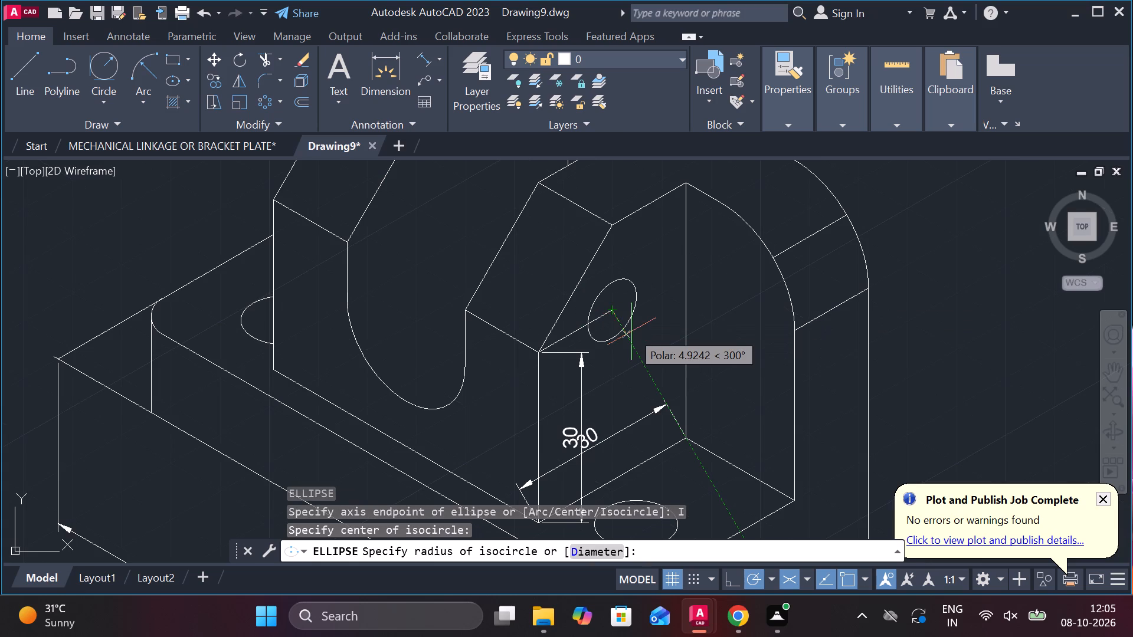
{"action": "key", "text": "d"}
{"action": "key", "text": "Return"}
{"action": "key", "text": "9"}
{"action": "key", "text": "Return"}
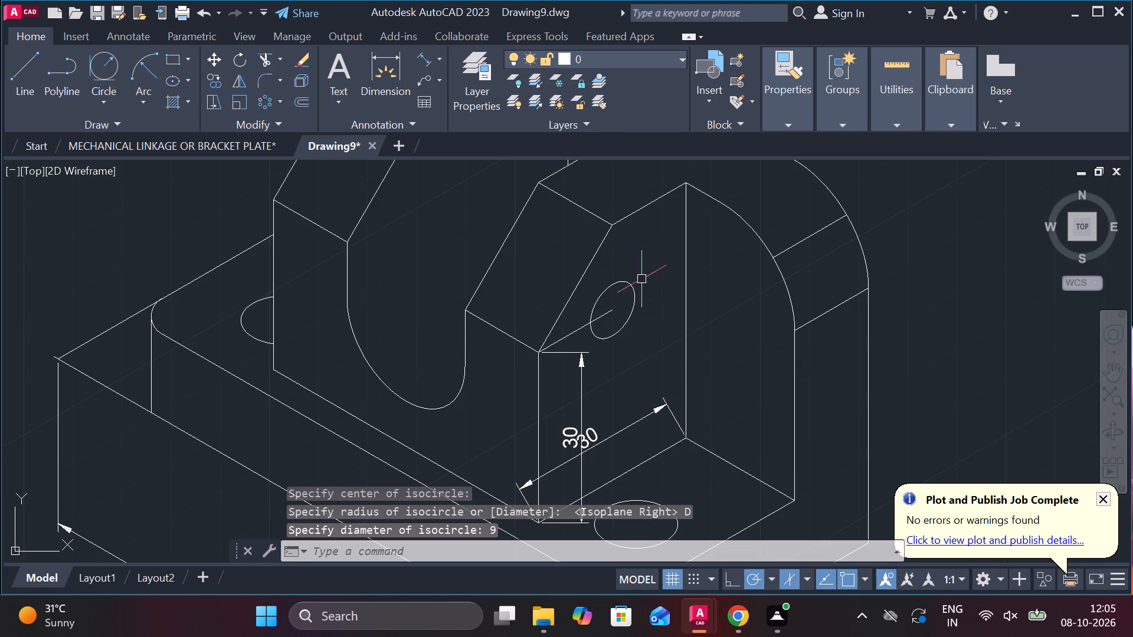
Copy the isocircle from its centre to the rear upright, beside its sloping edge above the U-shaped slot.
{"action": "left_click", "coordinate": [634, 290]}
{"action": "type", "text": "CO"}
{"action": "key", "text": "Return"}
{"action": "left_click", "coordinate": [612, 313]}
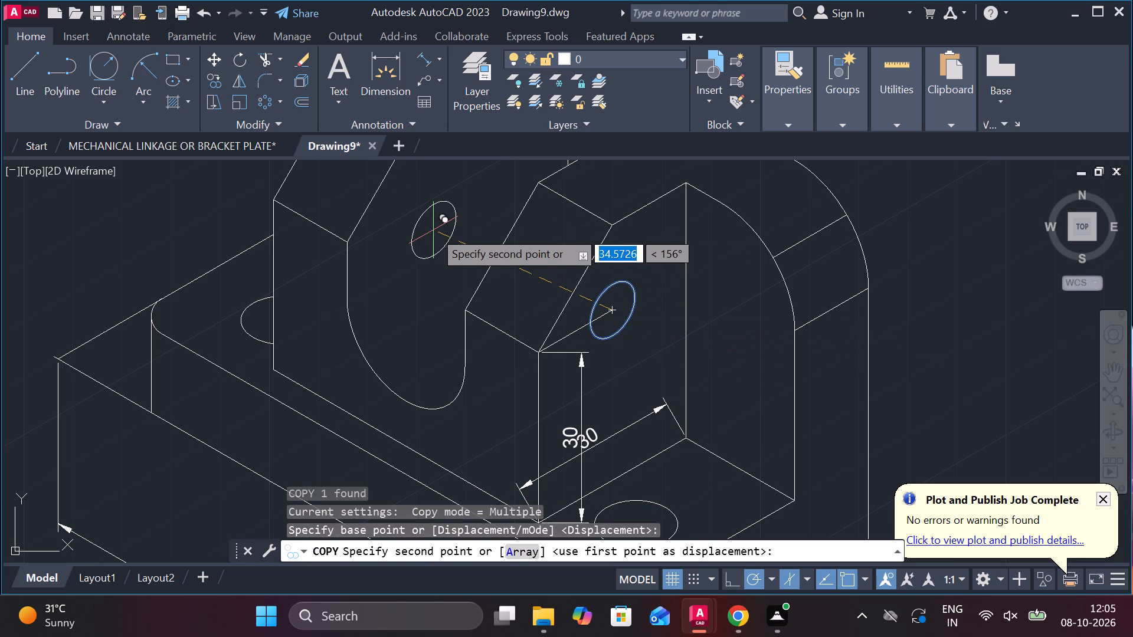
{"action": "left_click", "coordinate": [418, 202]}
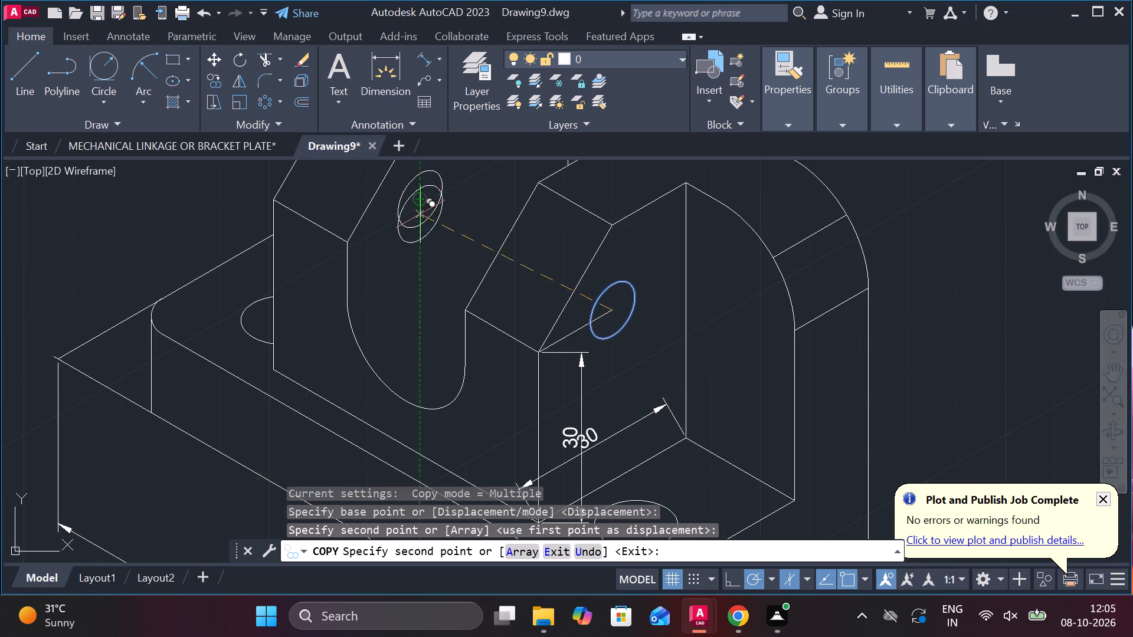
{"action": "scroll", "coordinate": [421, 219], "scroll_direction": "down", "scroll_amount": 2}
{"action": "key", "text": "grave"}
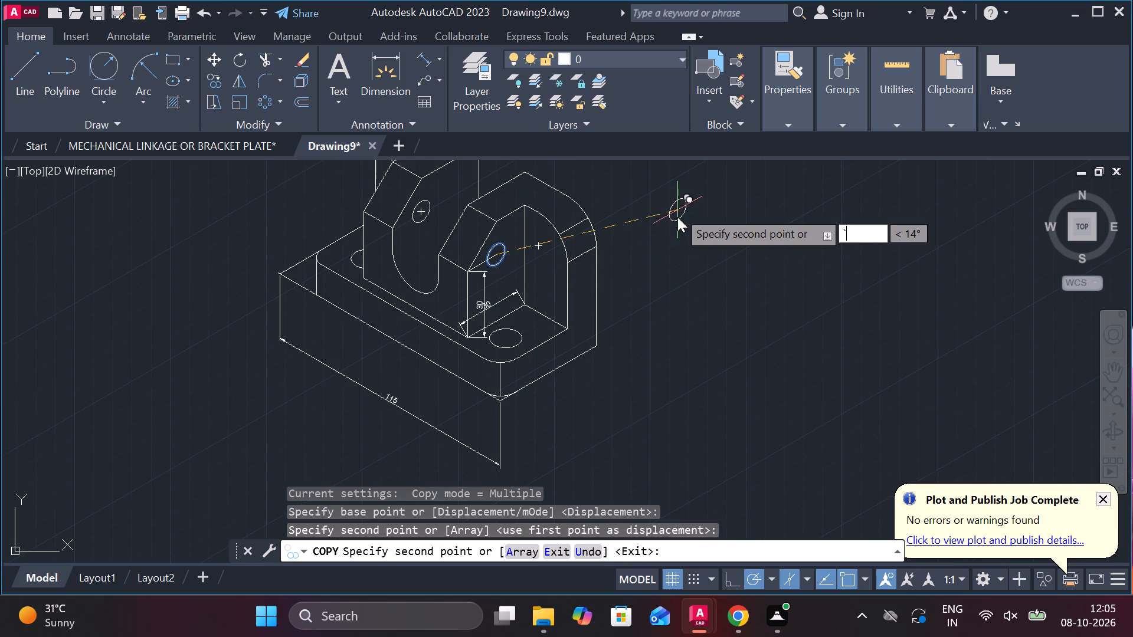
{"action": "key", "text": "Escape"}
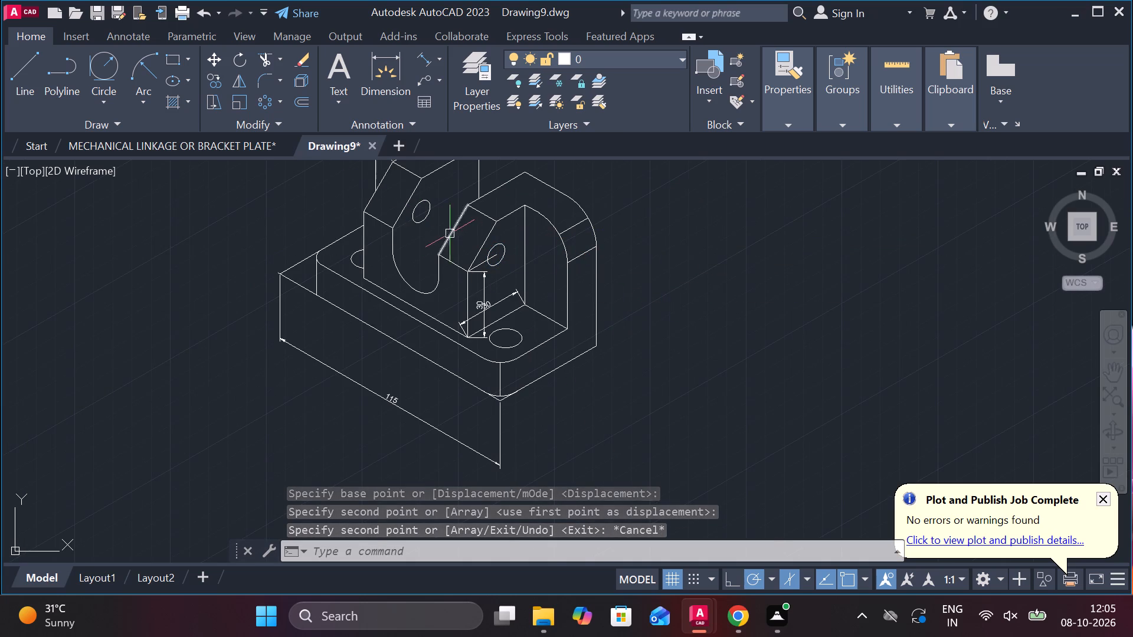
Erase the 15-unit construction line running to the centre of the front upright's hole.
{"action": "scroll", "coordinate": [450, 234], "scroll_direction": "up", "scroll_amount": 2}
{"action": "left_click", "coordinate": [519, 310]}
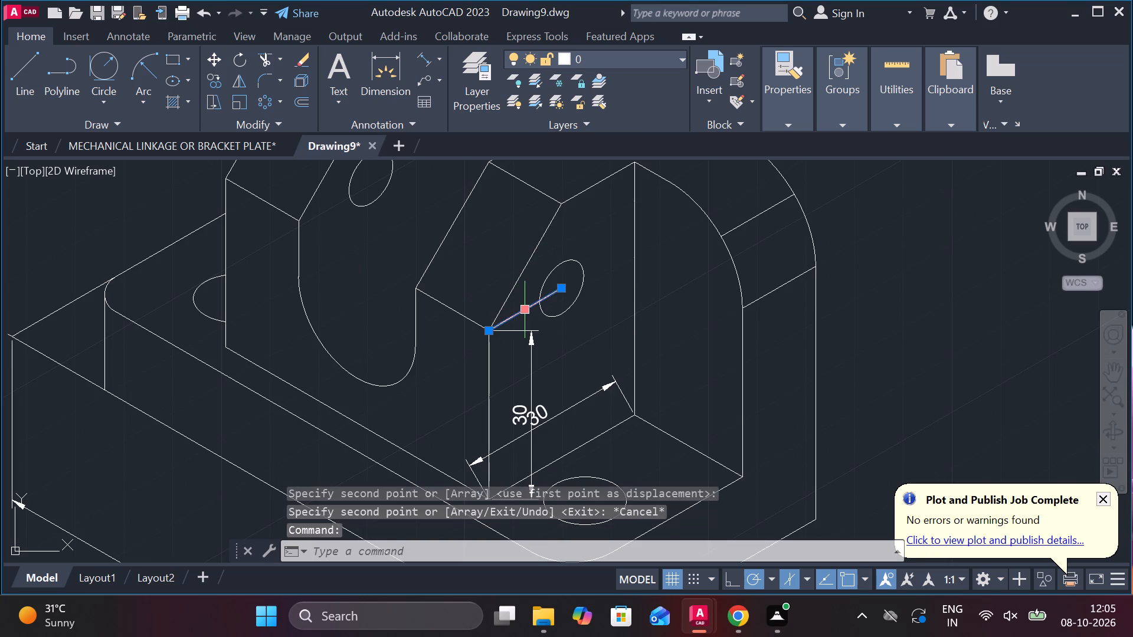
{"action": "key", "text": "e"}
{"action": "key", "text": "Return"}
Apply a 30° obliquing angle to the vertical dimension beside the front upright's front edge.
{"action": "left_click", "coordinate": [534, 365]}
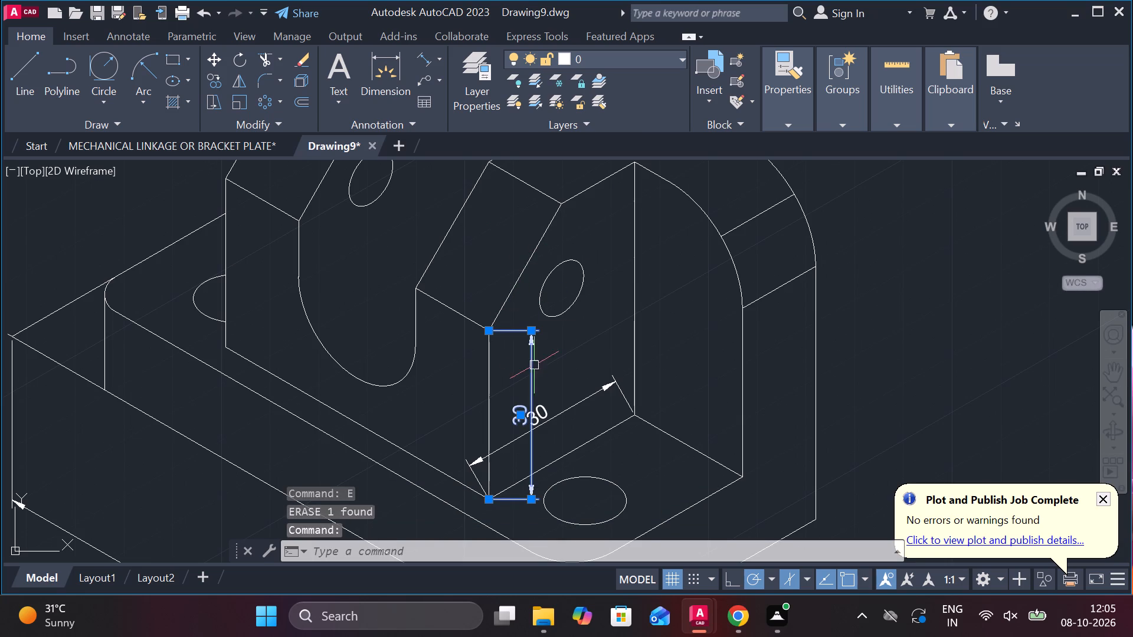
{"action": "left_click", "coordinate": [139, 34]}
{"action": "left_click", "coordinate": [451, 123]}
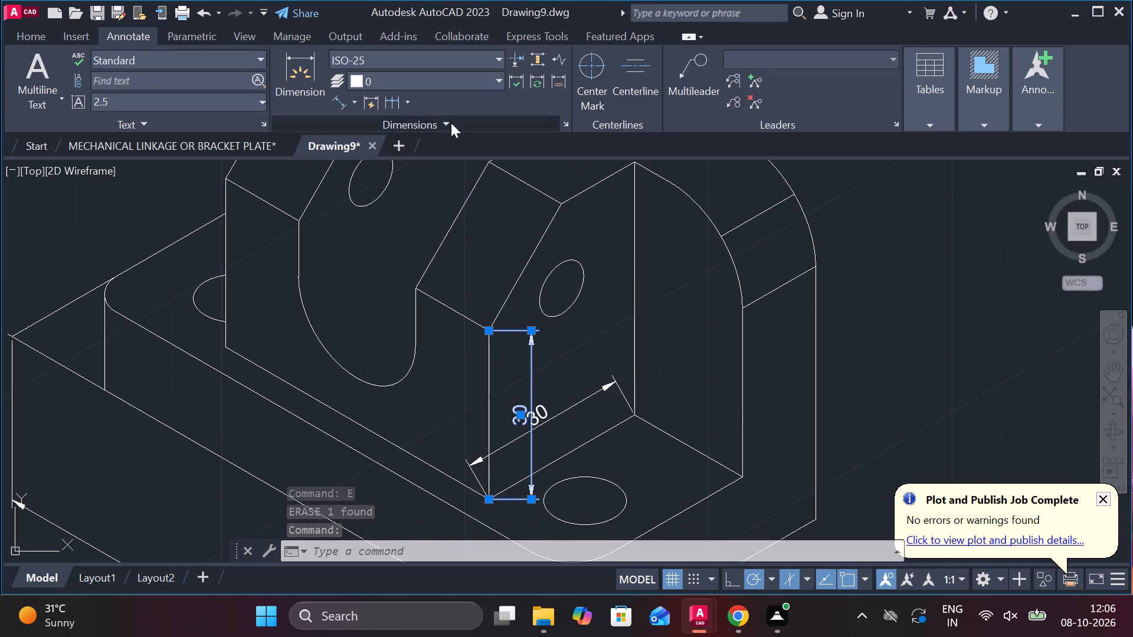
{"action": "left_click", "coordinate": [316, 145]}
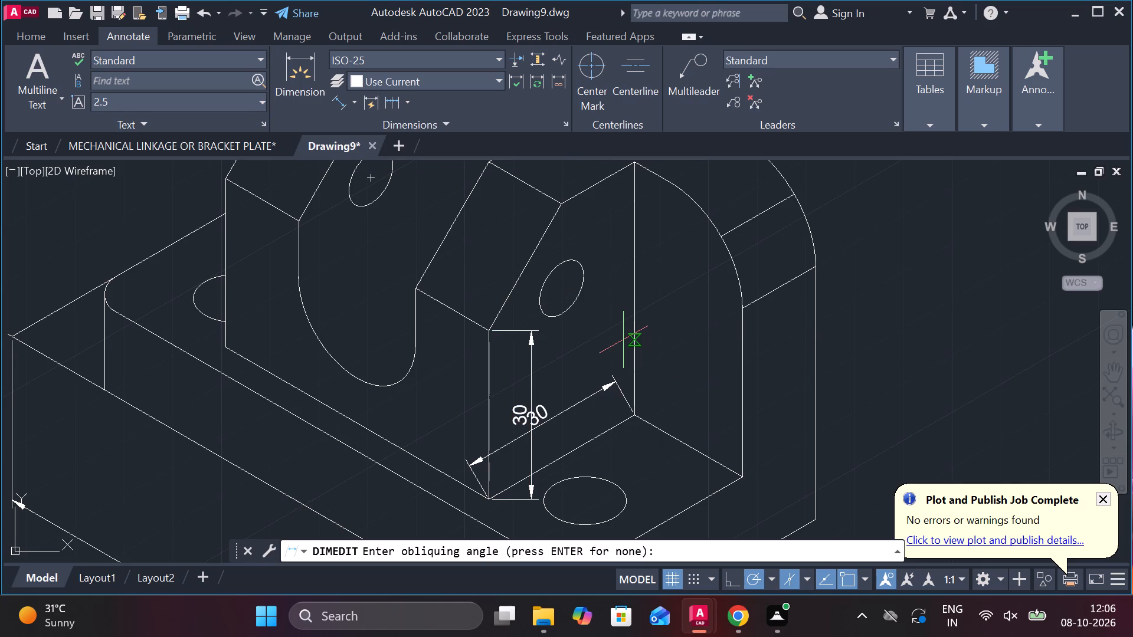
{"action": "type", "text": "30"}
{"action": "key", "text": "Return"}
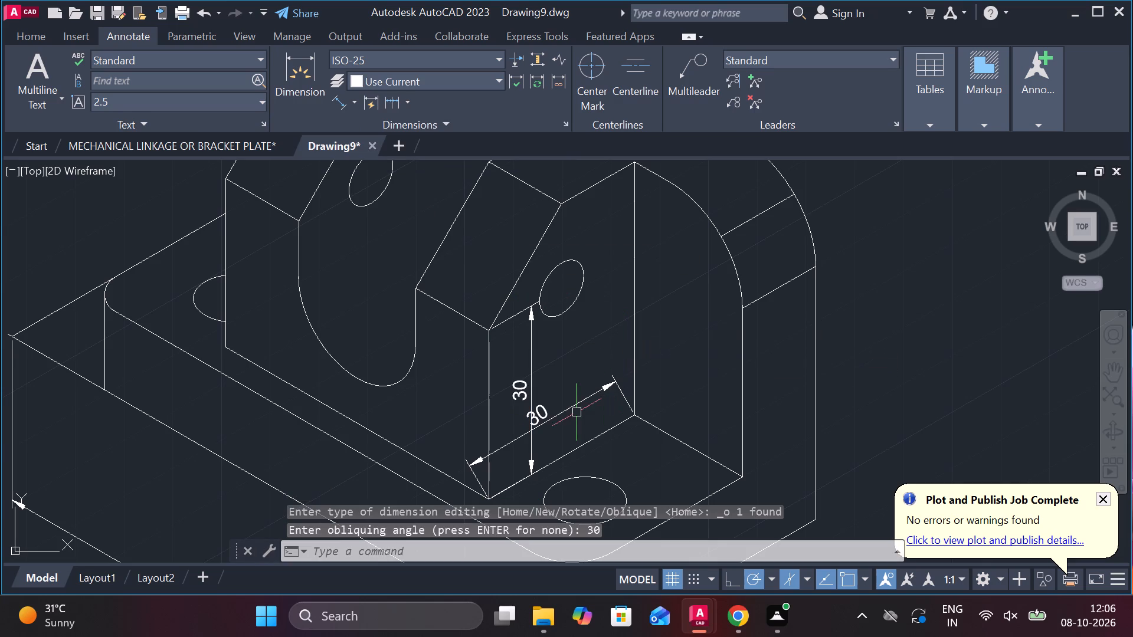
Apply a 90° obliquing angle to the sloping dimension along the front upright's bottom edge.
{"action": "left_click", "coordinate": [575, 408]}
{"action": "key", "text": "space"}
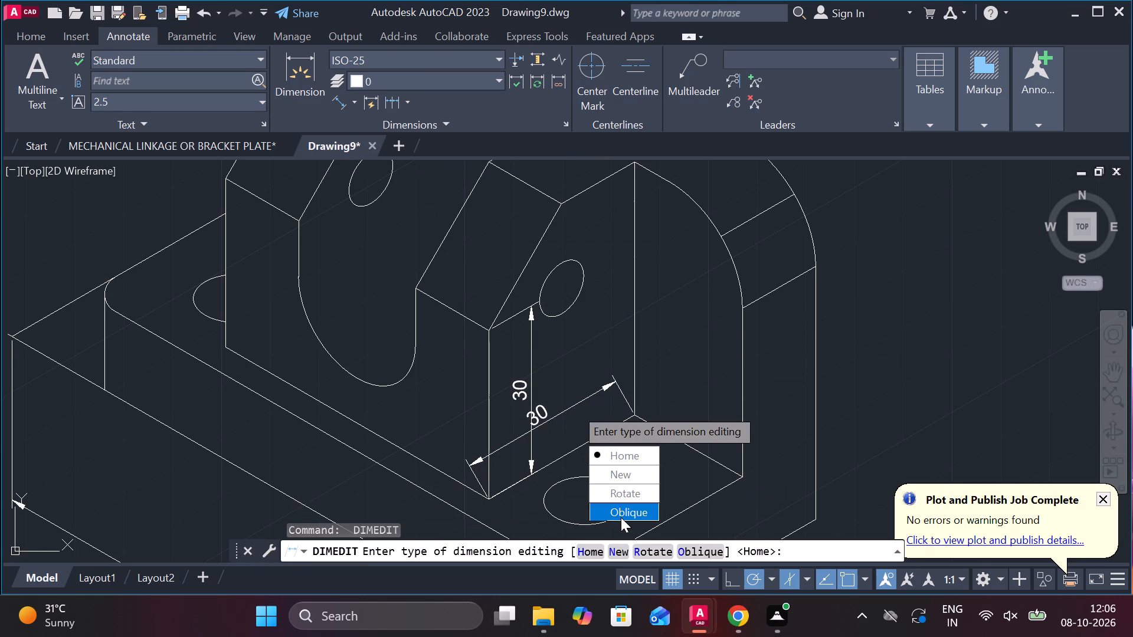
{"action": "left_click_drag", "start_coordinate": [621, 514], "coordinate": [575, 408]}
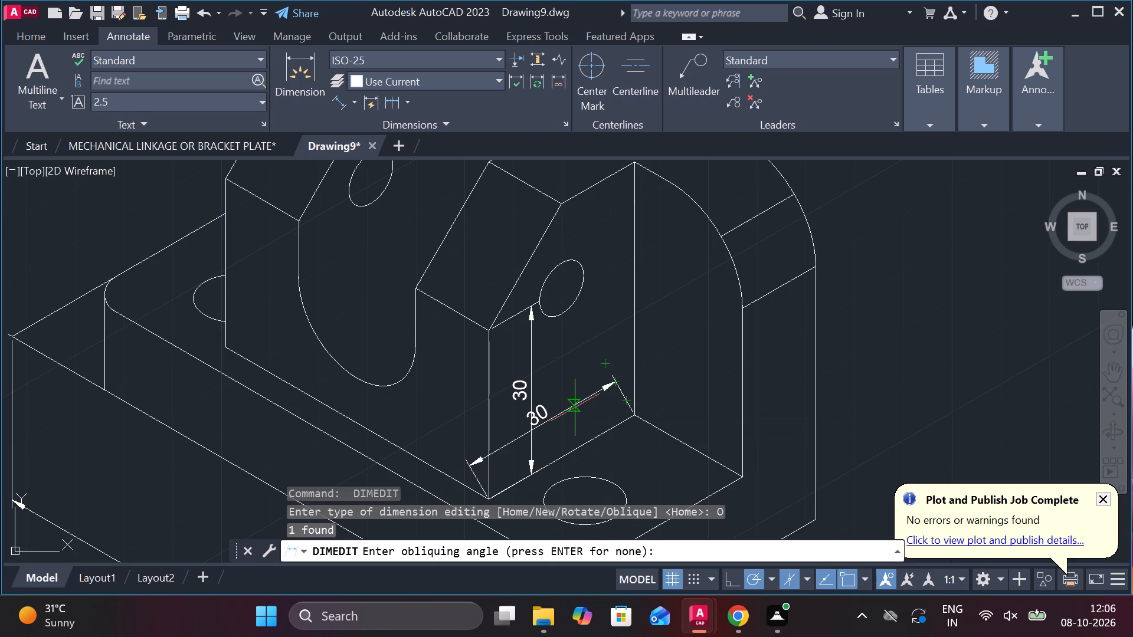
{"action": "type", "text": "90"}
{"action": "key", "text": "Return"}
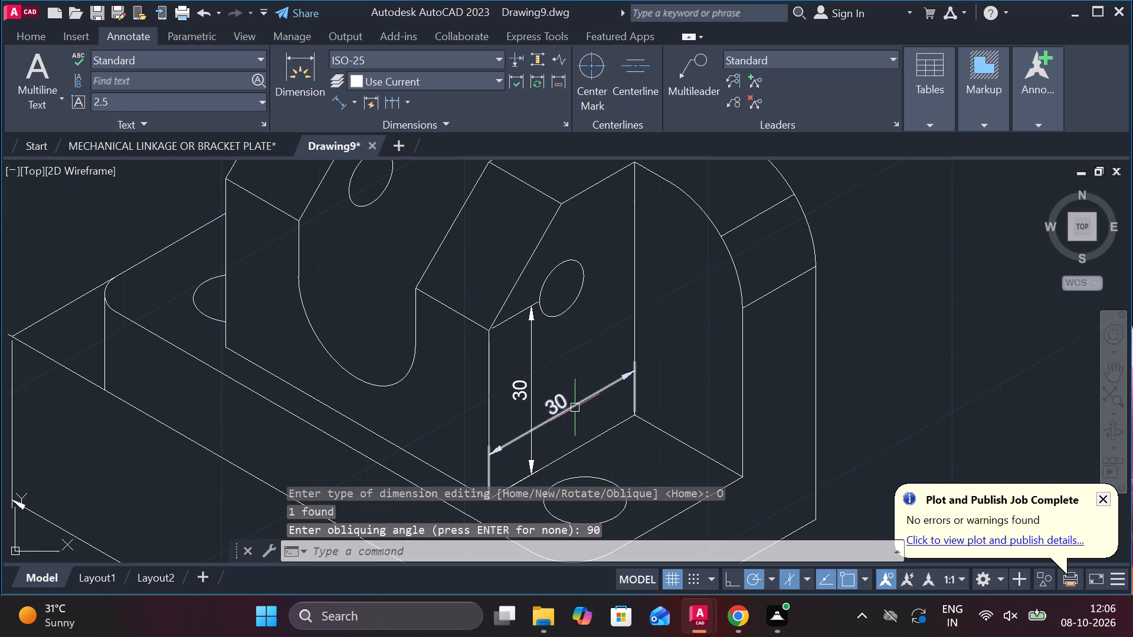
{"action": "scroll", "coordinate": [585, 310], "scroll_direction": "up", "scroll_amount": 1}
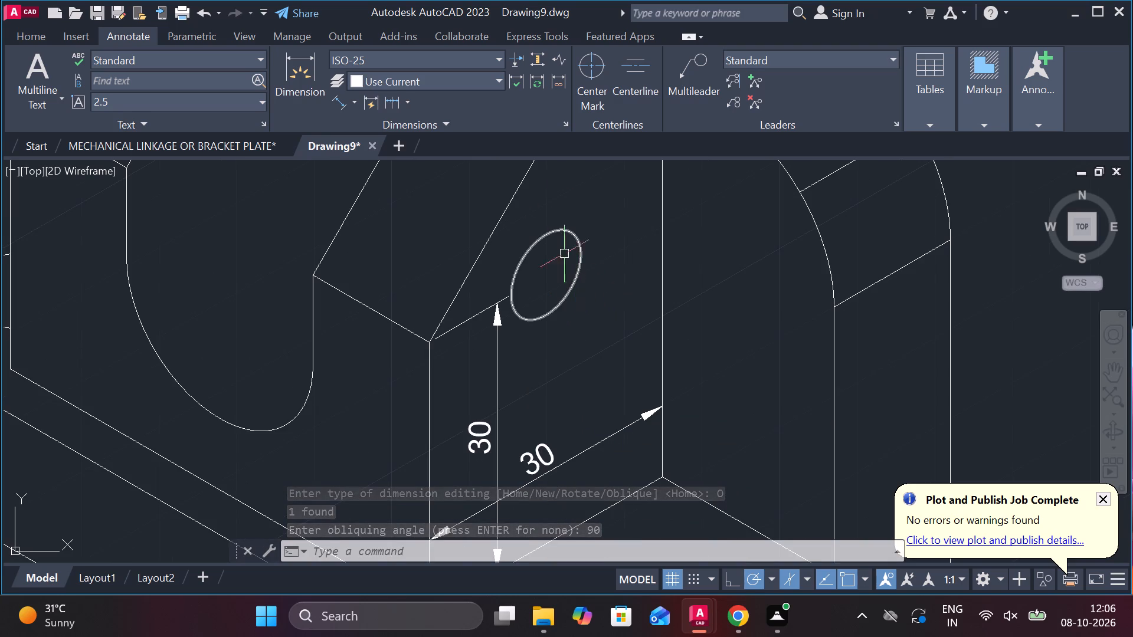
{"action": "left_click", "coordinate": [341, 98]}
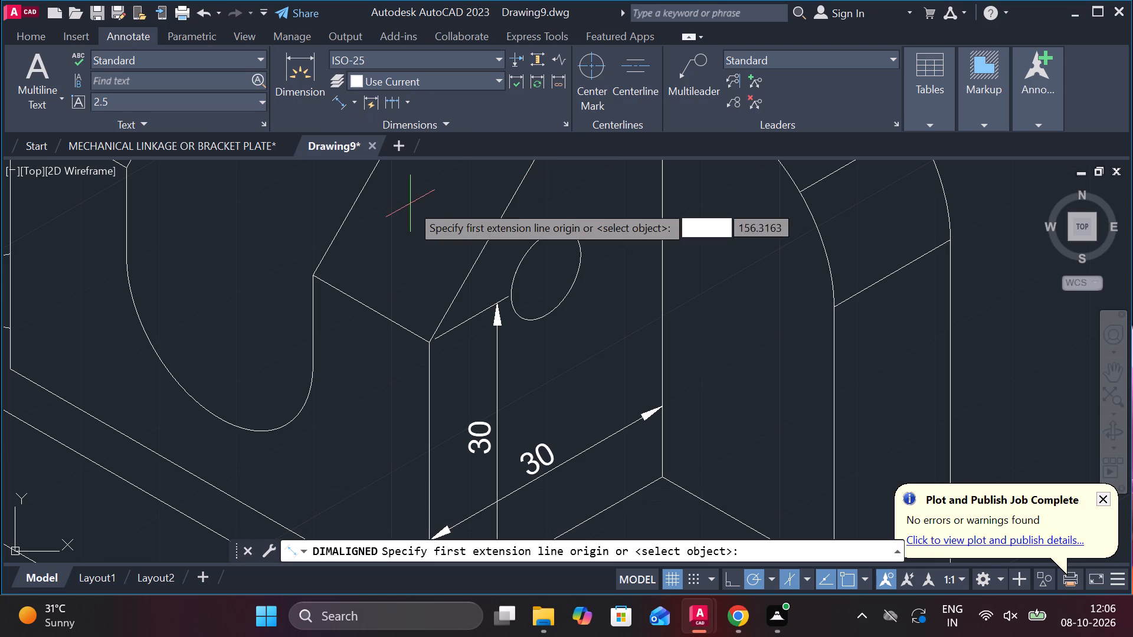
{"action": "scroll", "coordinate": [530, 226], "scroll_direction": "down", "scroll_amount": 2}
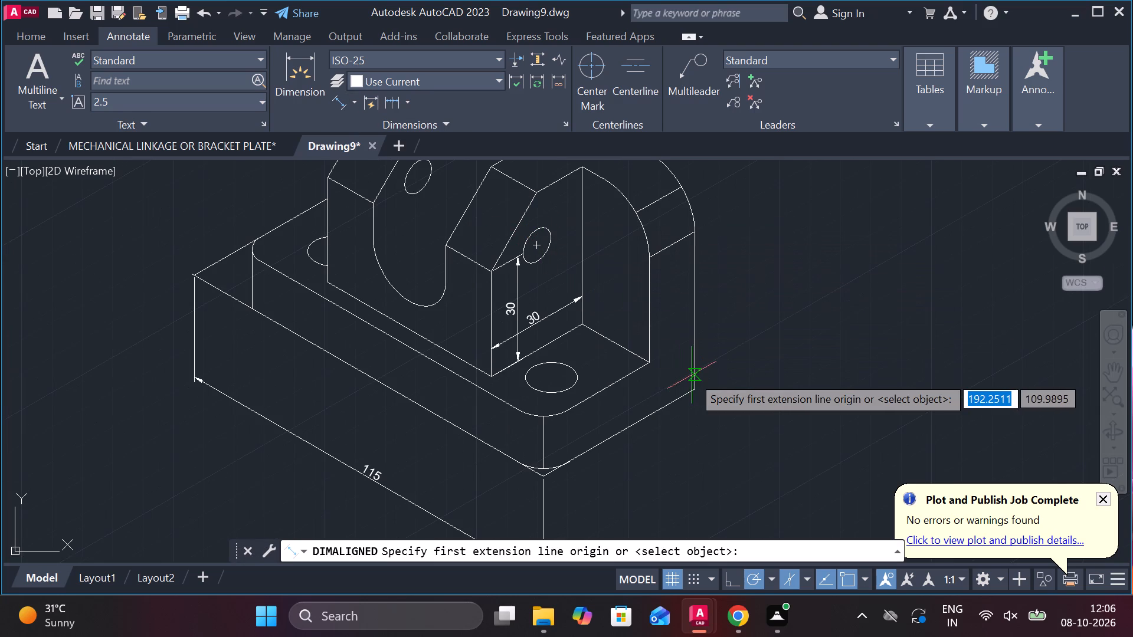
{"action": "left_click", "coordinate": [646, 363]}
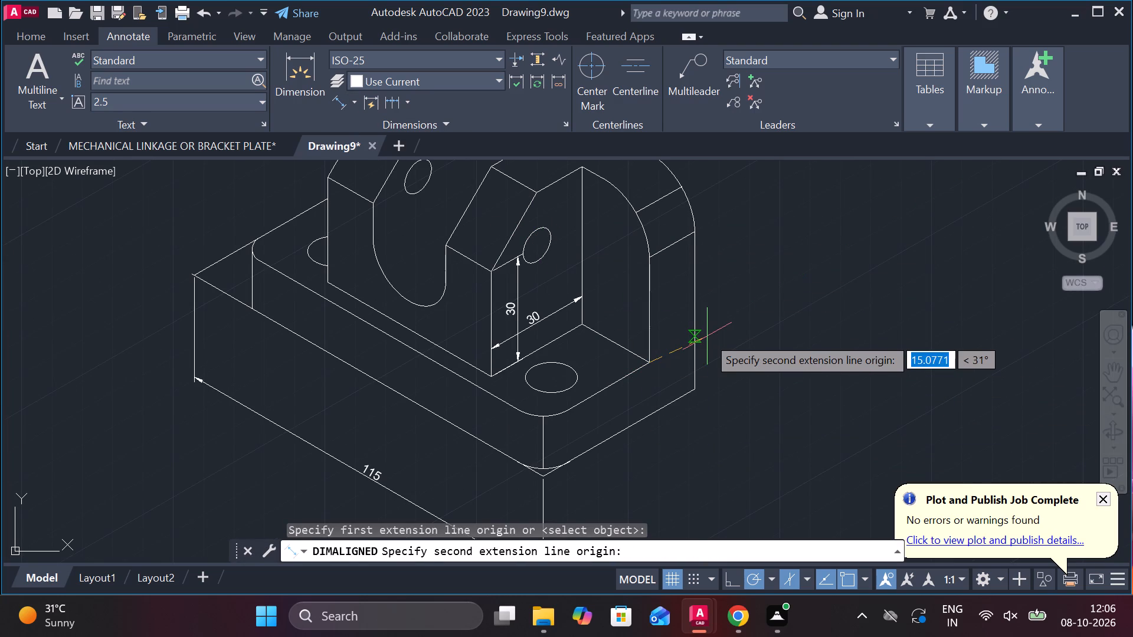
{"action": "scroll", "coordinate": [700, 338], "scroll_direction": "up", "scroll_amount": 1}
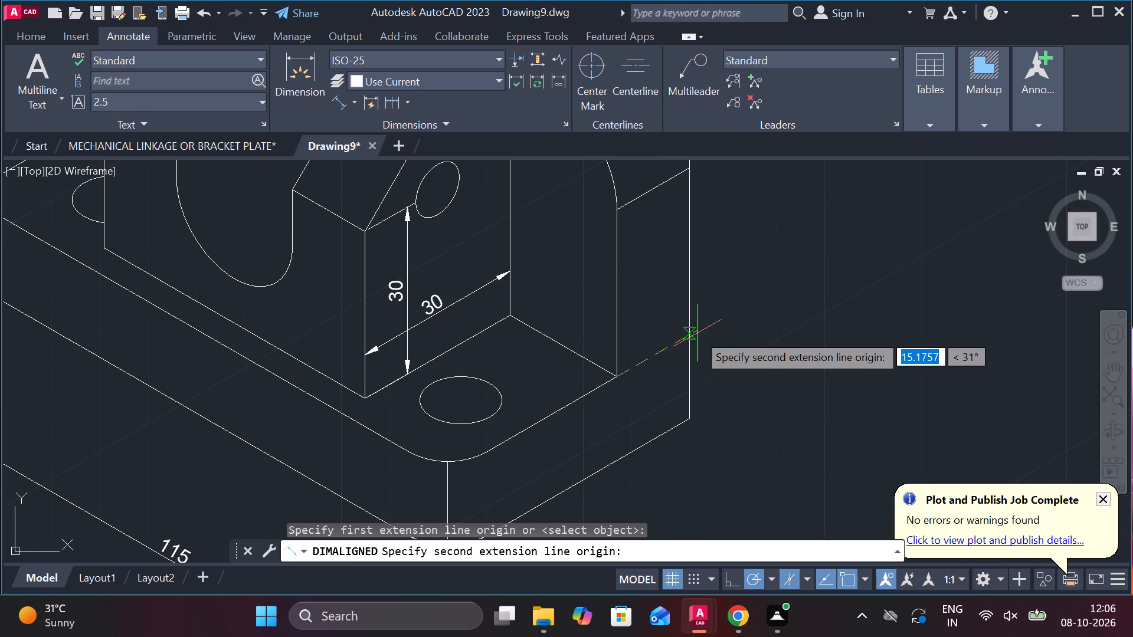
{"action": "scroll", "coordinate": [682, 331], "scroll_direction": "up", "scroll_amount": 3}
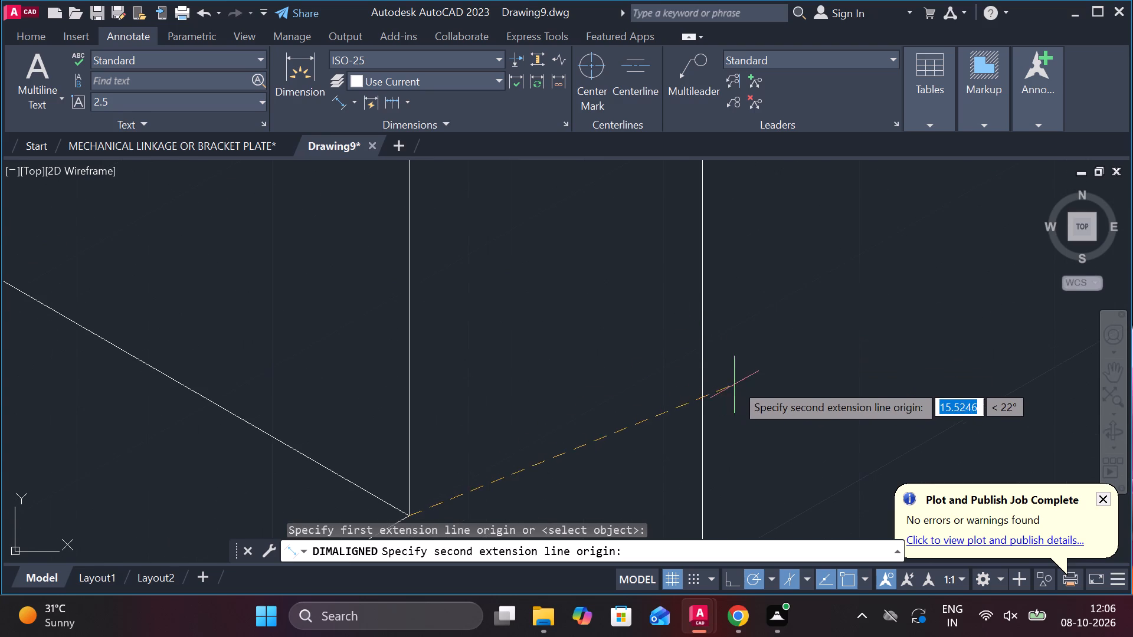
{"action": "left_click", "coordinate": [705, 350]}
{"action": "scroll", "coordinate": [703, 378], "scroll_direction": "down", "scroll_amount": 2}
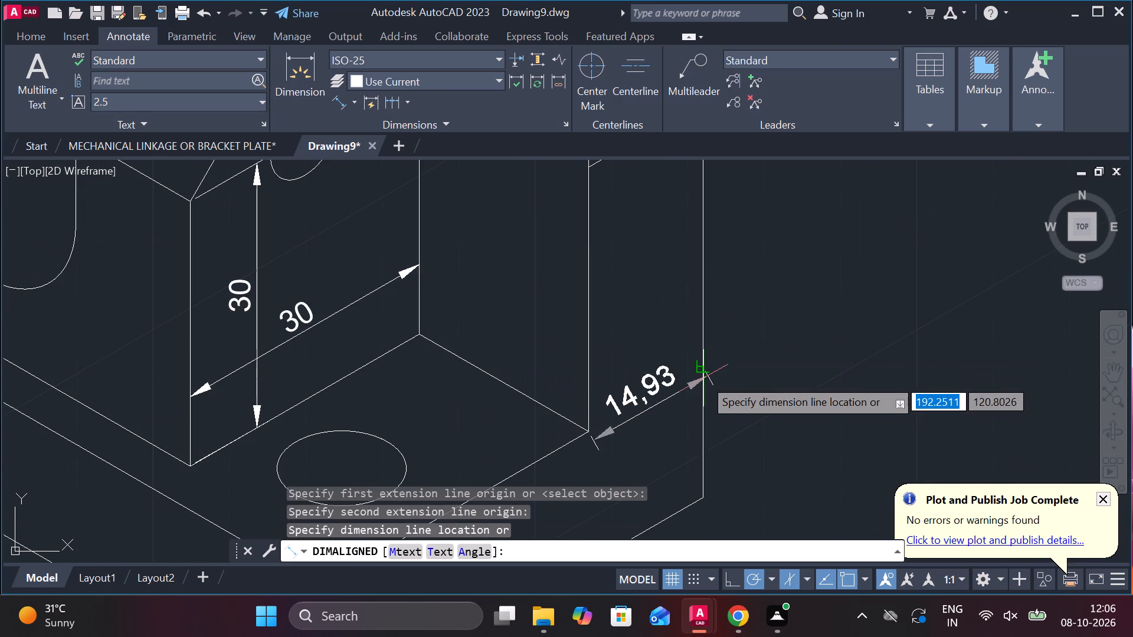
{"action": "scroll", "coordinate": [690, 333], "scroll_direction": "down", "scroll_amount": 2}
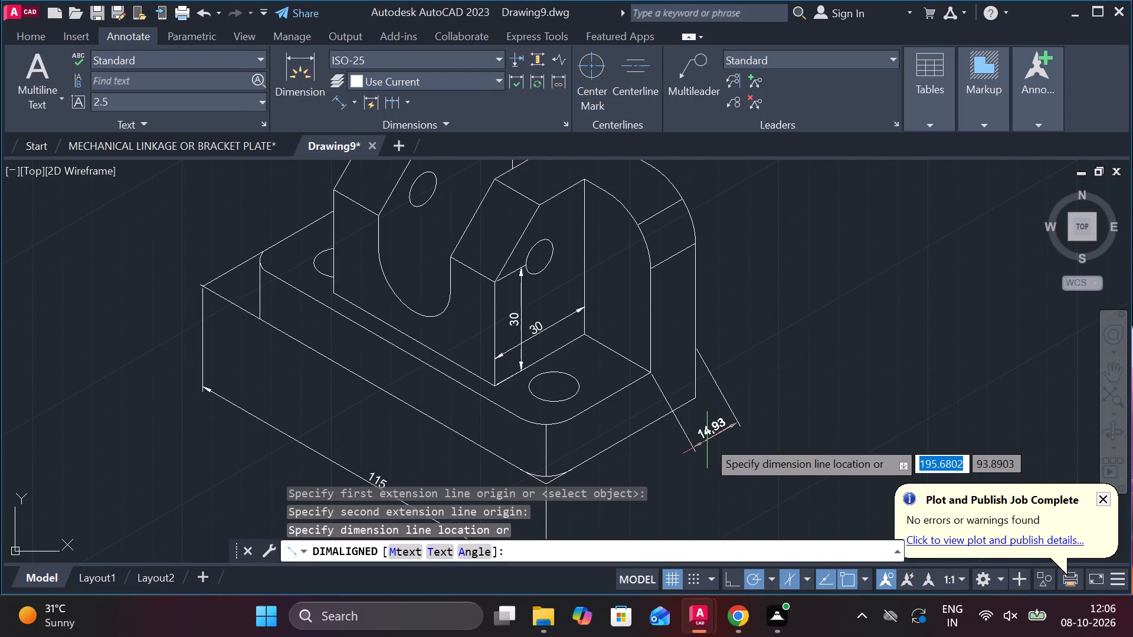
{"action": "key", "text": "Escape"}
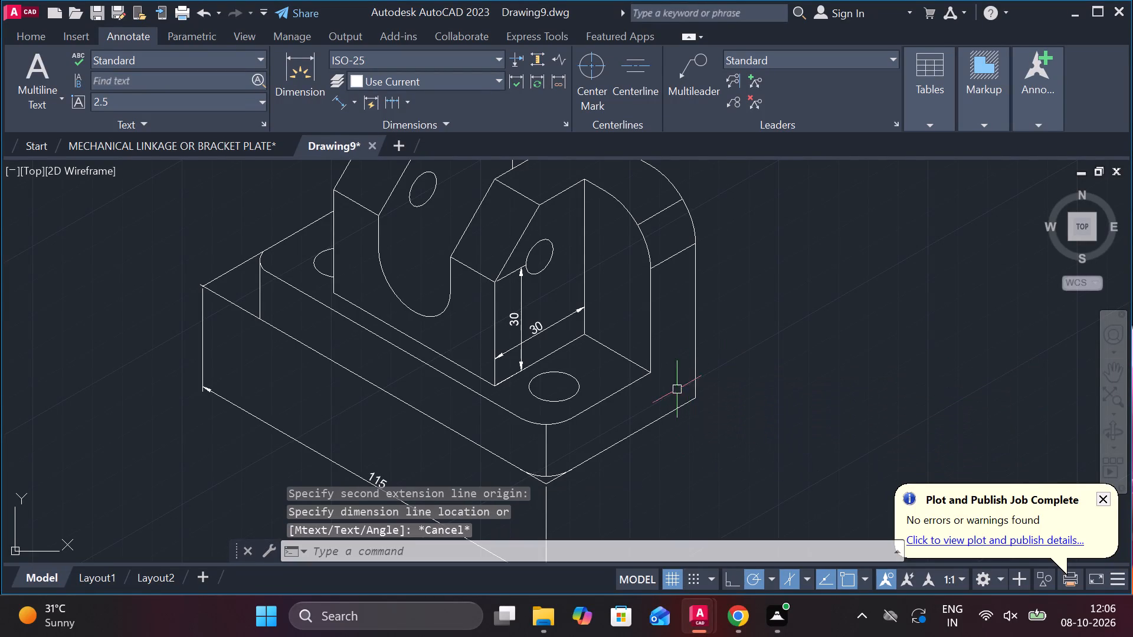
Add an aligned dimension to the base's short bottom edge, placed outside the base.
{"action": "key", "text": "space"}
{"action": "left_click", "coordinate": [699, 399]}
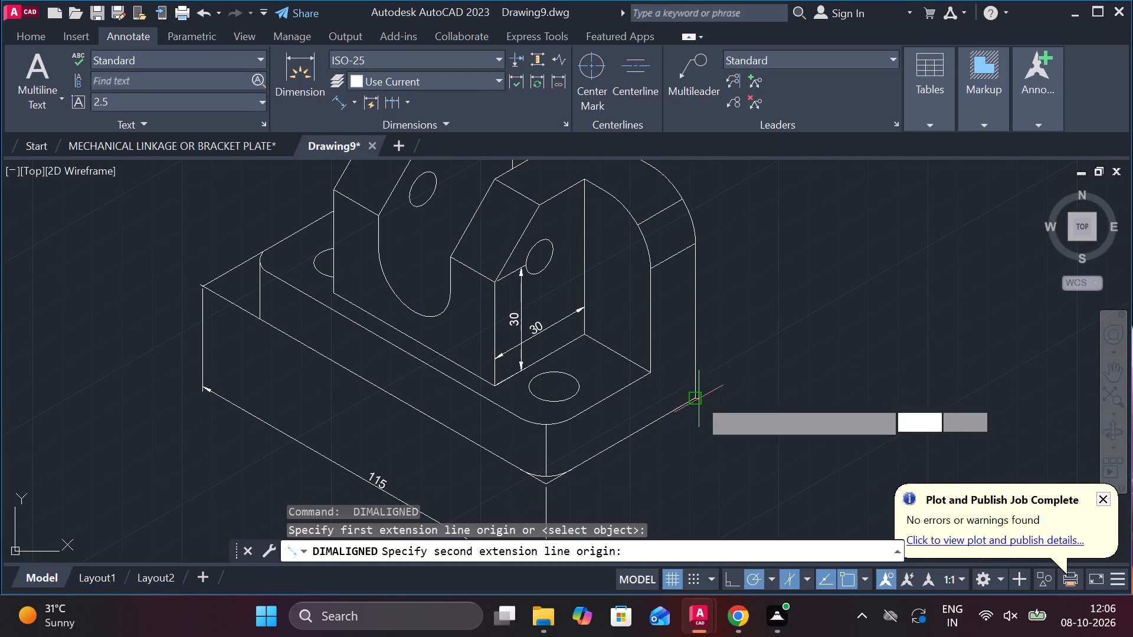
{"action": "left_click", "coordinate": [543, 485]}
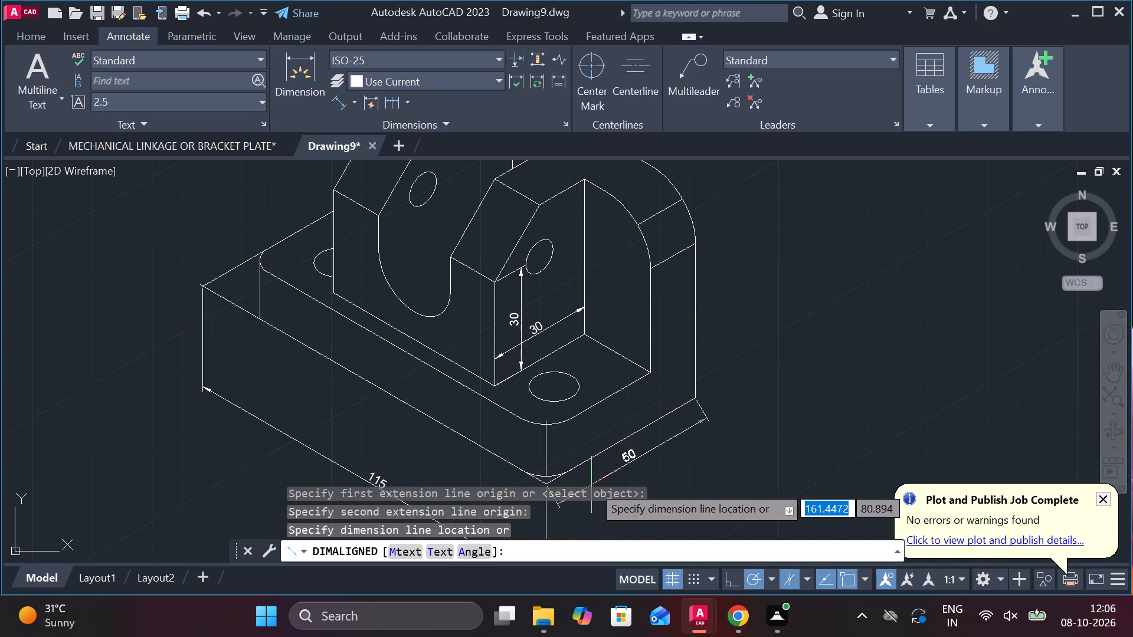
{"action": "middle_click_drag", "start_coordinate": [592, 485], "coordinate": [545, 355]}
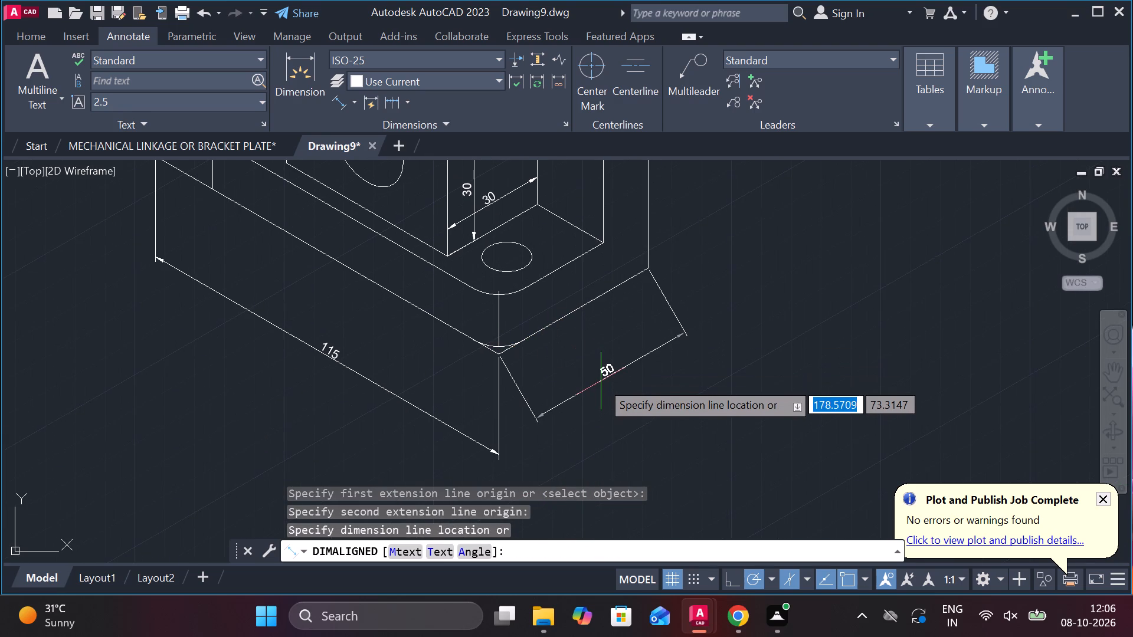
{"action": "left_click", "coordinate": [613, 396]}
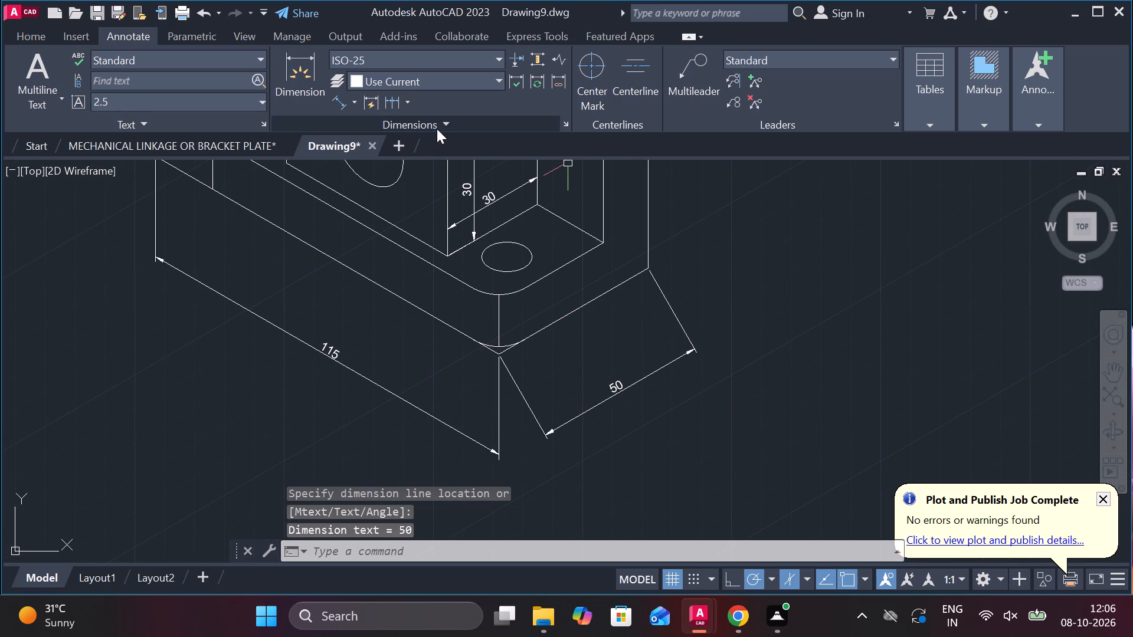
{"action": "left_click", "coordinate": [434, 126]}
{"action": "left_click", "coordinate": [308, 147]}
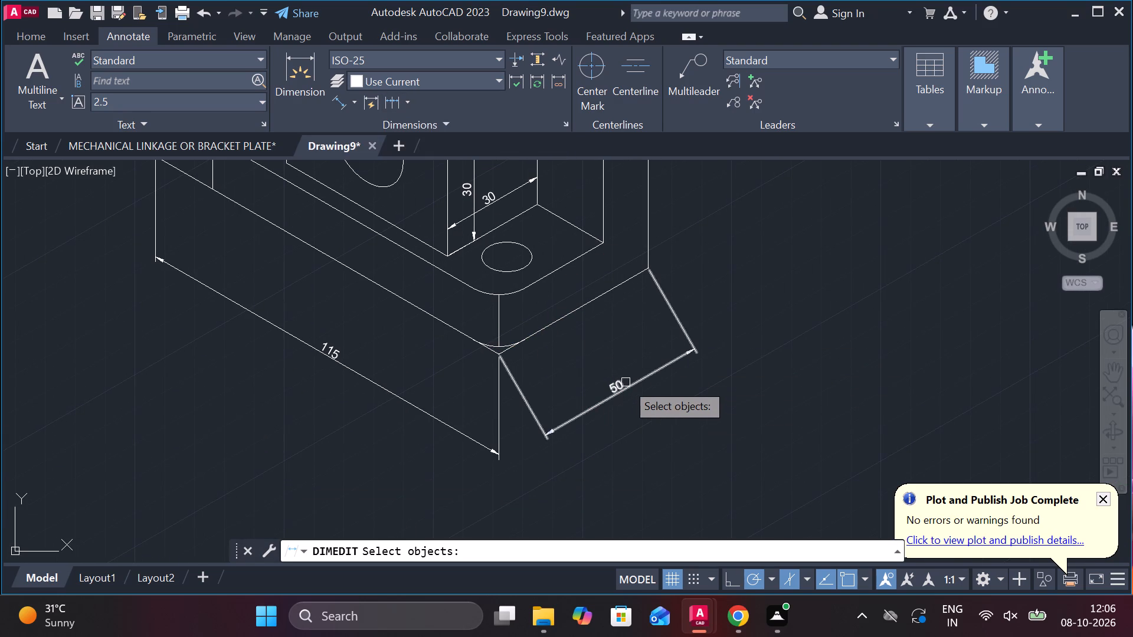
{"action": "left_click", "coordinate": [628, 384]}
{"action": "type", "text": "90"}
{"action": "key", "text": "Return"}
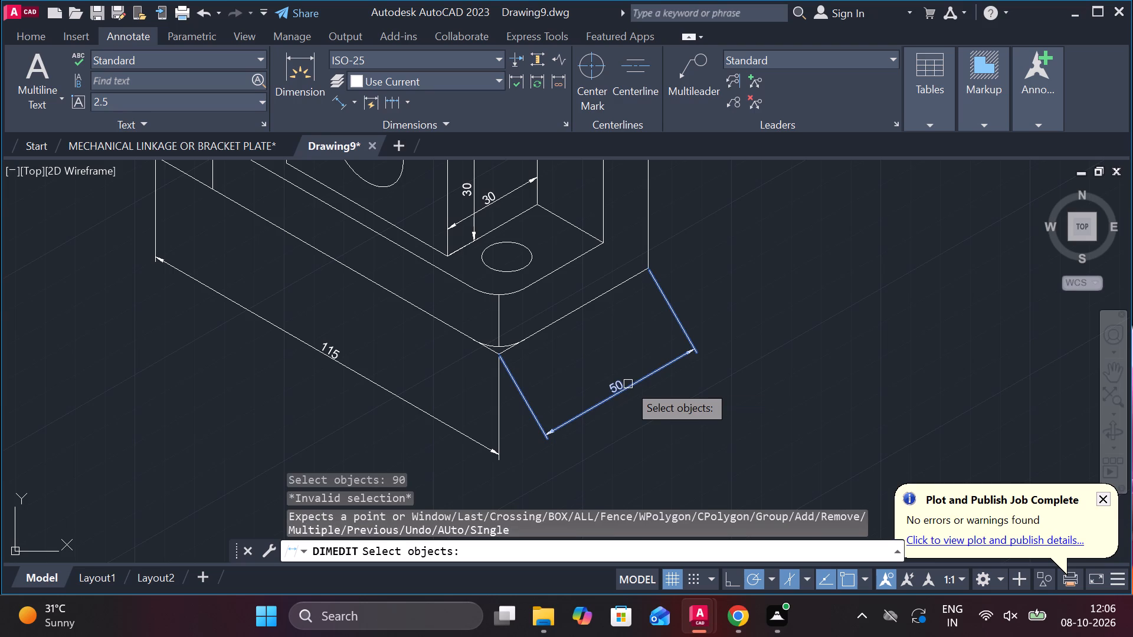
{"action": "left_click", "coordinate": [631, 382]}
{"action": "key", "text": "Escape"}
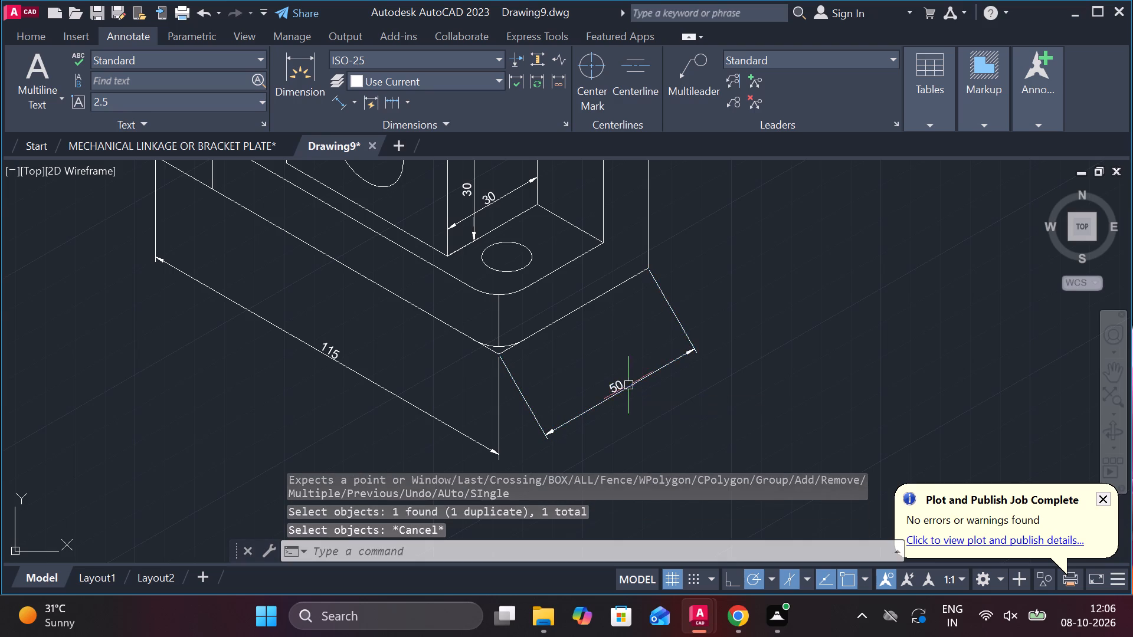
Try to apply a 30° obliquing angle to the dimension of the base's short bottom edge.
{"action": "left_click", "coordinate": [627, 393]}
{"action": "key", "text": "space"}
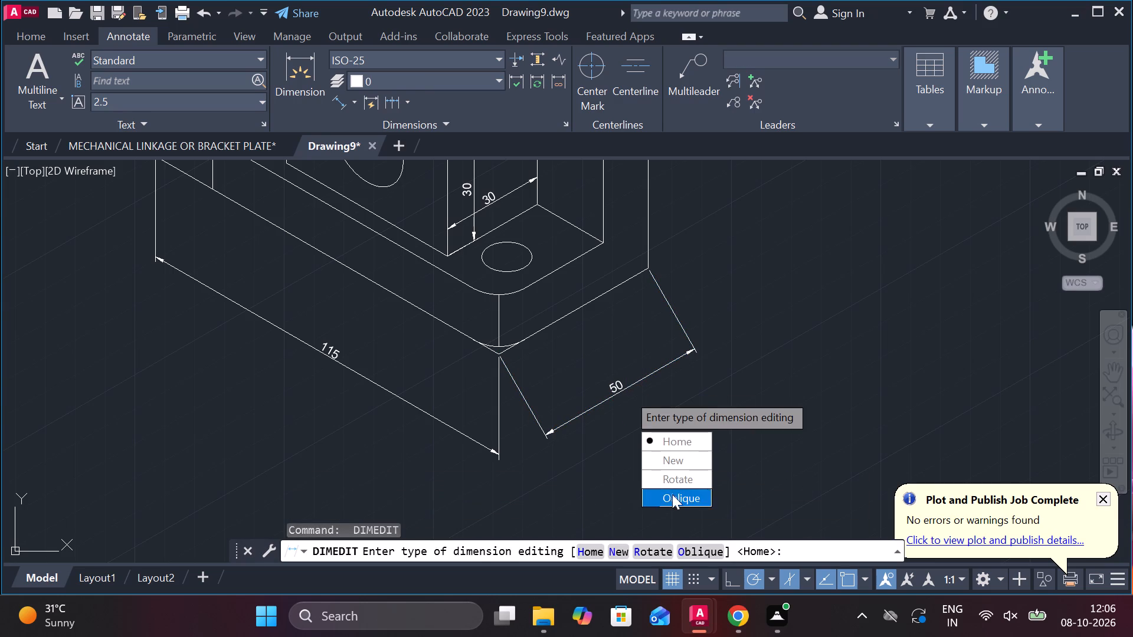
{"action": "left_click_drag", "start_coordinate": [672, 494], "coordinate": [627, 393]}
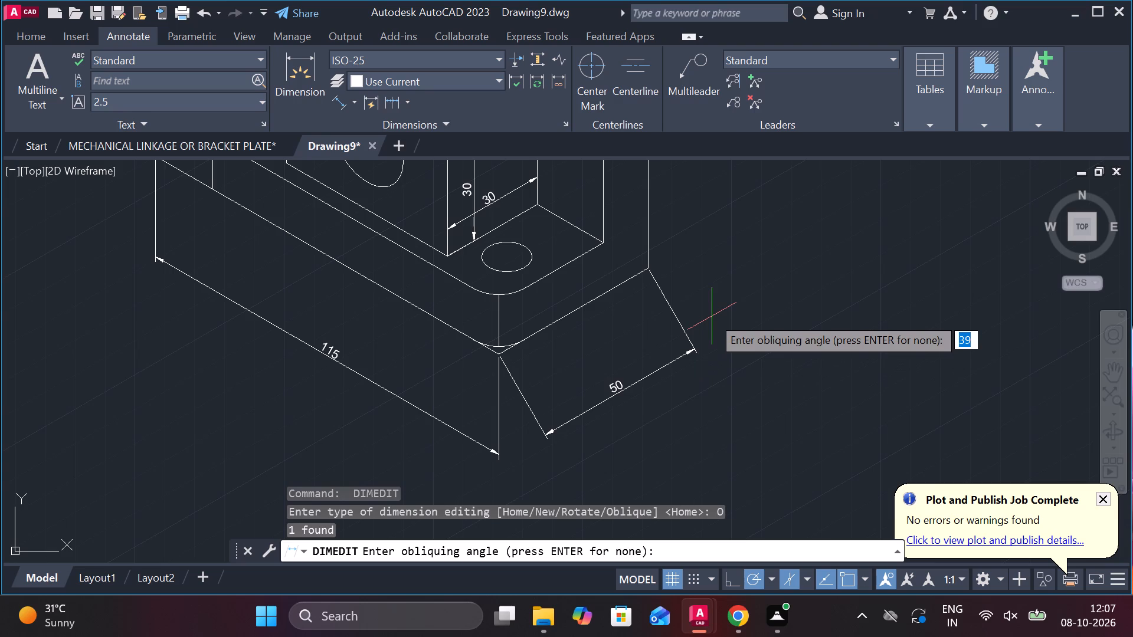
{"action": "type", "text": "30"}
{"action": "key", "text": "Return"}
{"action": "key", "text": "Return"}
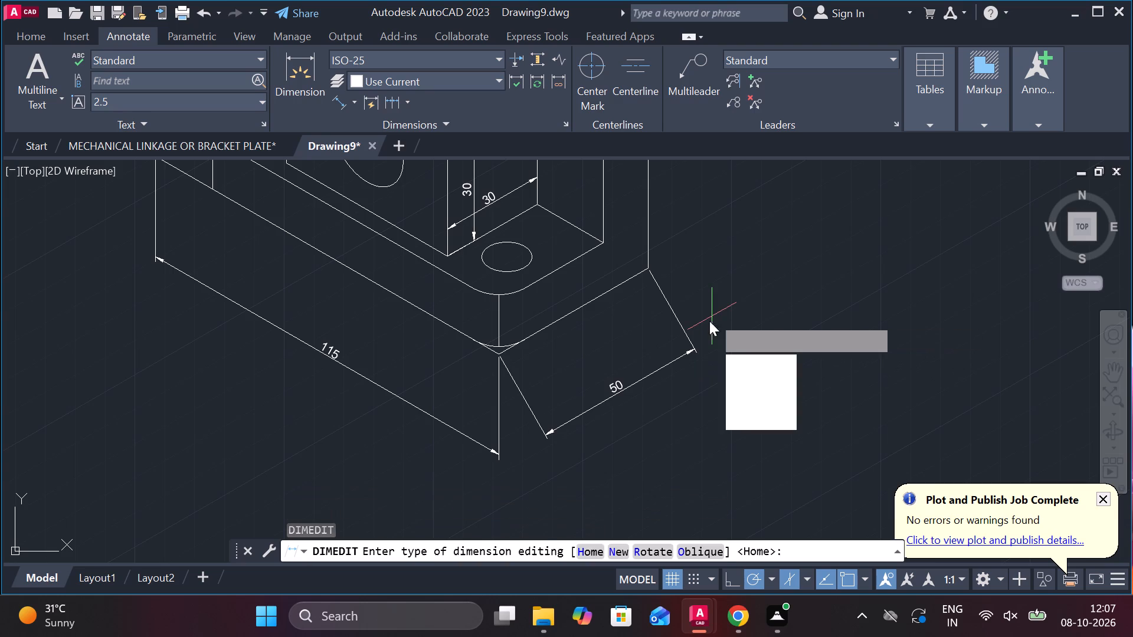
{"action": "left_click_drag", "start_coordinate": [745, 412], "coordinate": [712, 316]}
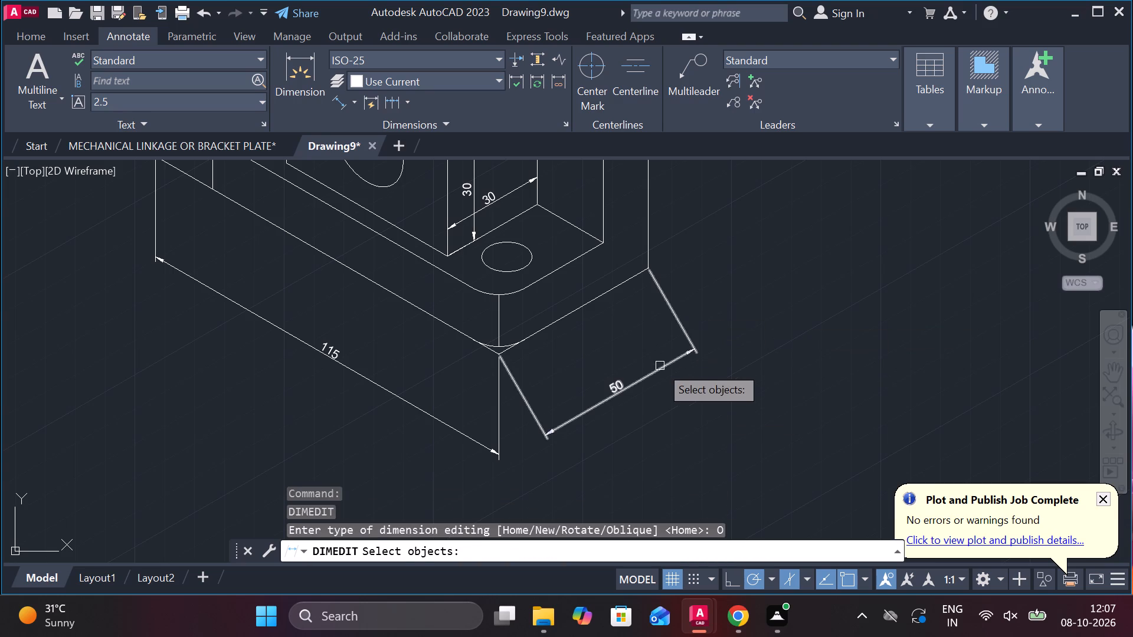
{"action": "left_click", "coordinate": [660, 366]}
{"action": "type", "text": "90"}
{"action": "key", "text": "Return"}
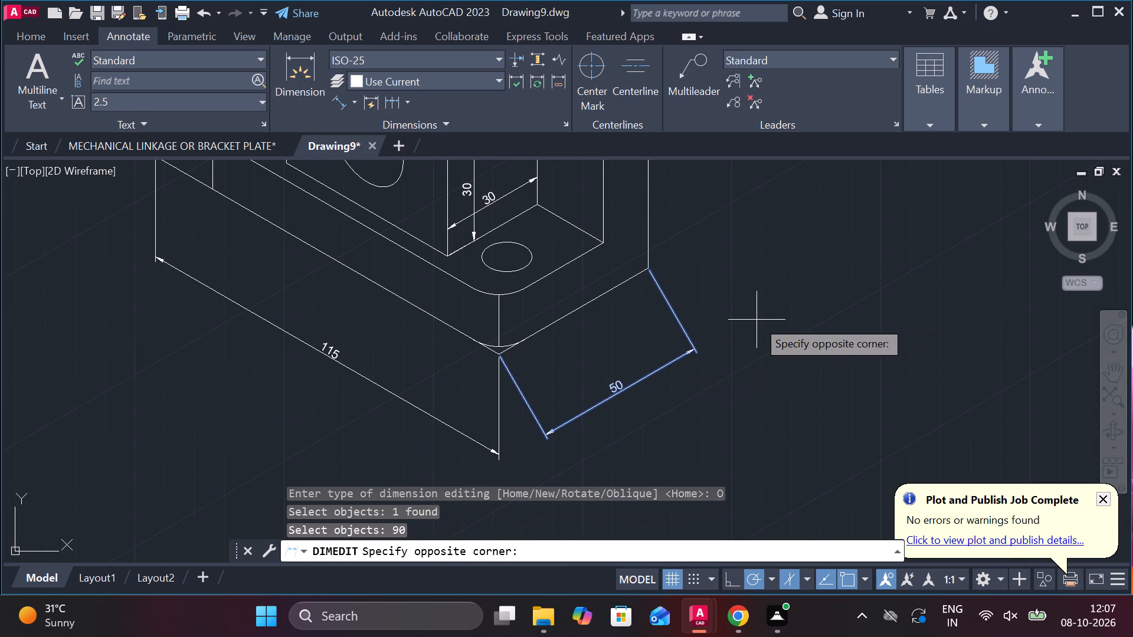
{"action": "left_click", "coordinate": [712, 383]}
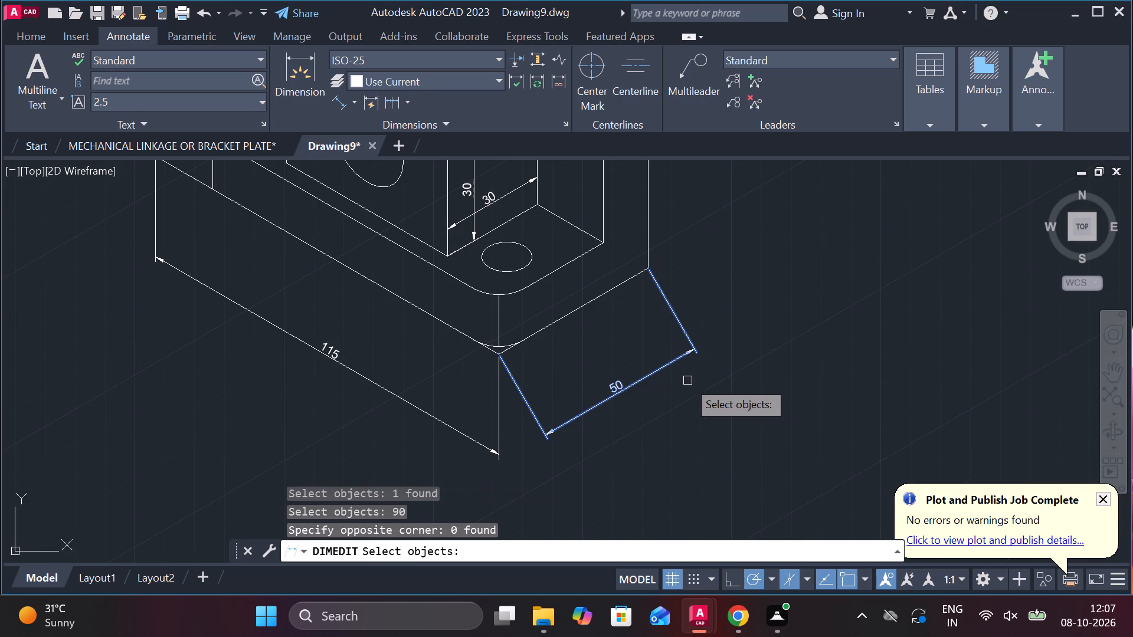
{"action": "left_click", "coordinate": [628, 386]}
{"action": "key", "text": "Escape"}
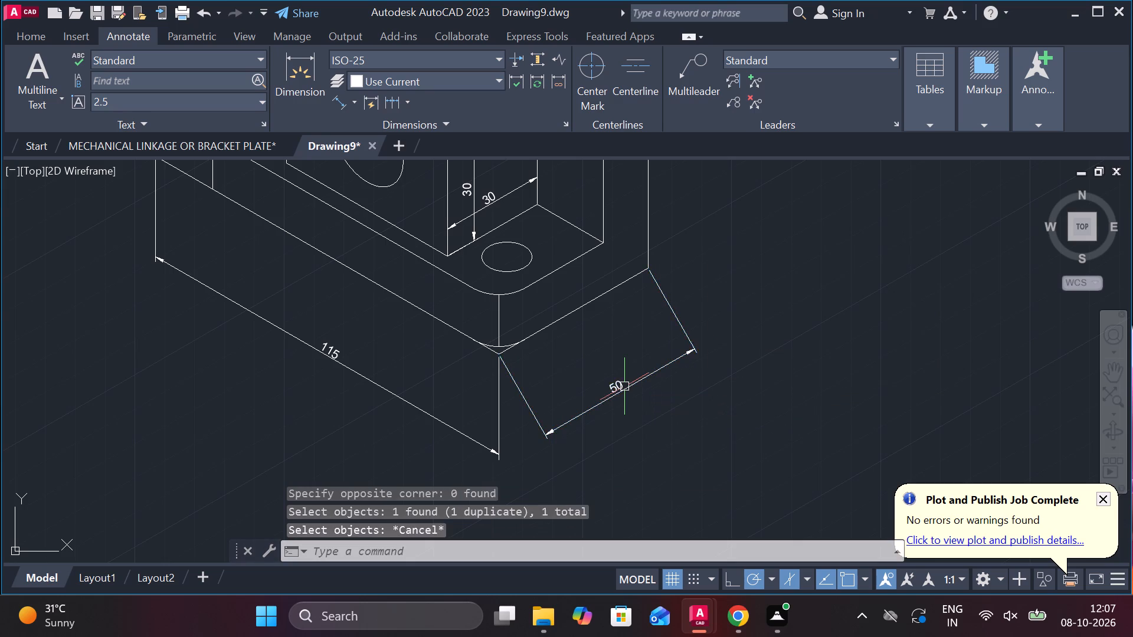
Apply a 150° obliquing angle to the dimension of the base's short bottom edge.
{"action": "left_click", "coordinate": [624, 386]}
{"action": "key", "text": "space"}
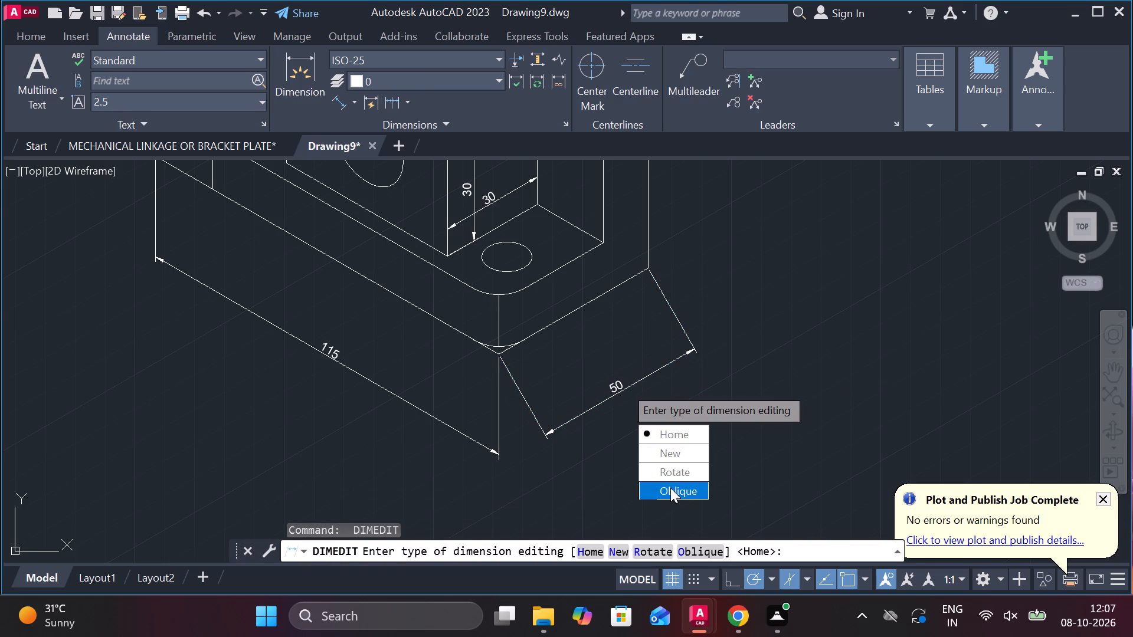
{"action": "left_click_drag", "start_coordinate": [670, 488], "coordinate": [624, 386]}
{"action": "type", "text": "150"}
{"action": "key", "text": "Return"}
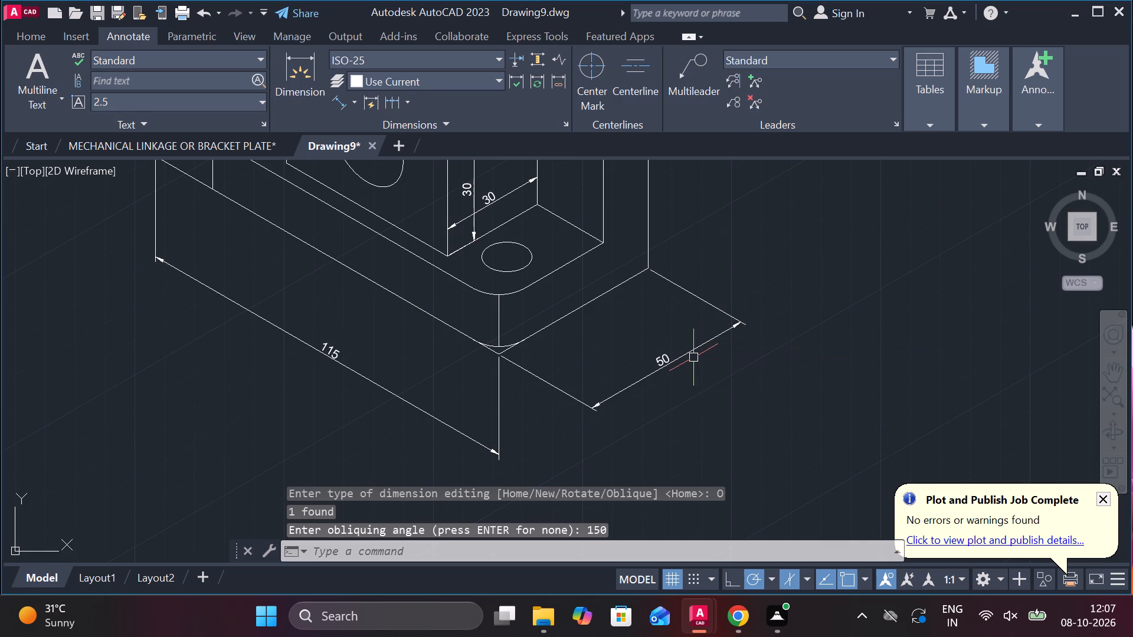
Apply a 90° obliquing angle to the dimension of the base's short bottom edge.
{"action": "left_click", "coordinate": [657, 359]}
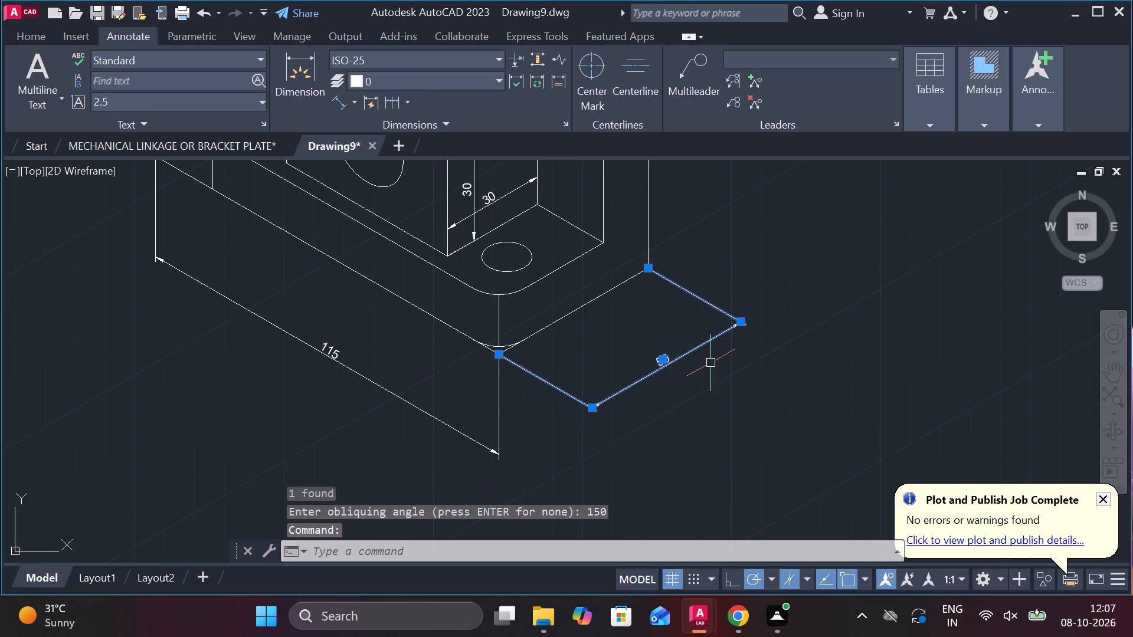
{"action": "key", "text": "space"}
{"action": "left_click_drag", "start_coordinate": [752, 463], "coordinate": [711, 363]}
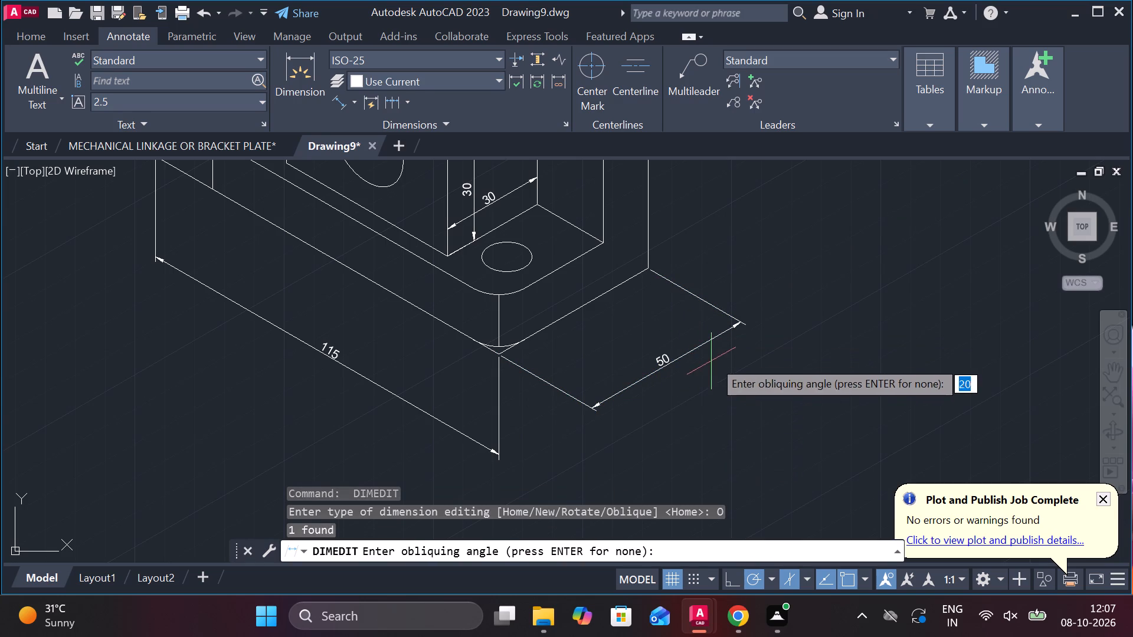
{"action": "type", "text": "90"}
{"action": "key", "text": "Return"}
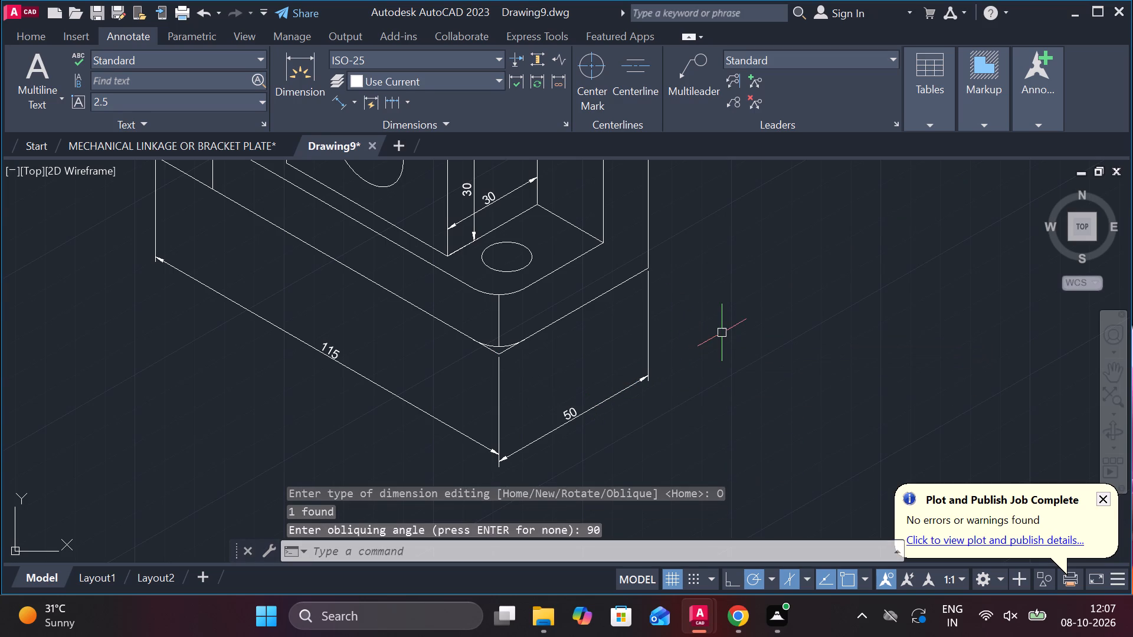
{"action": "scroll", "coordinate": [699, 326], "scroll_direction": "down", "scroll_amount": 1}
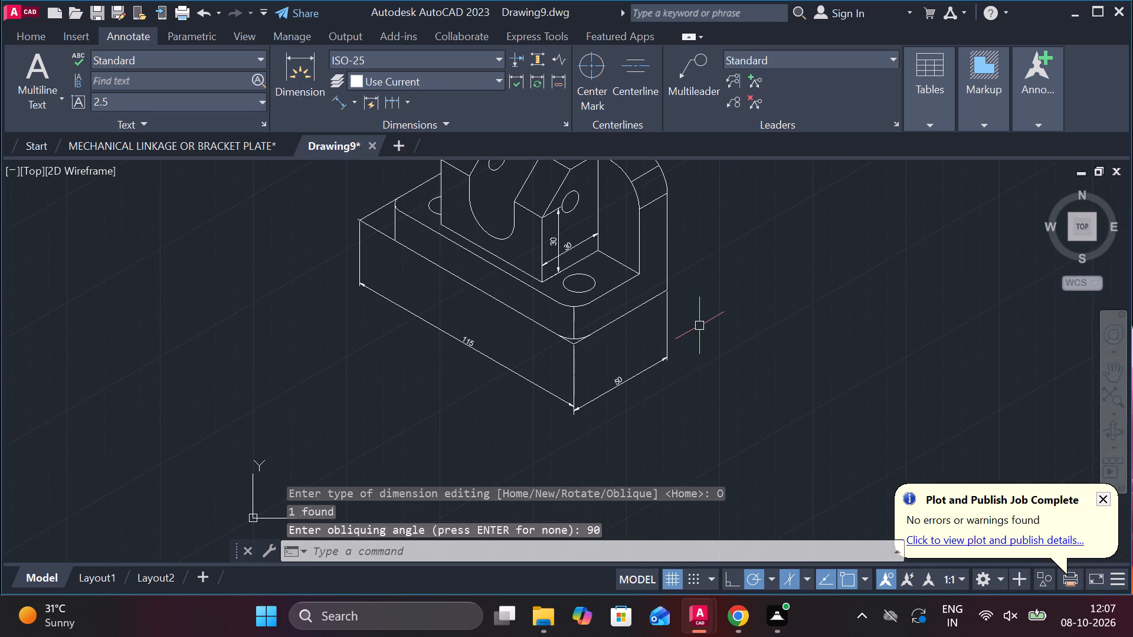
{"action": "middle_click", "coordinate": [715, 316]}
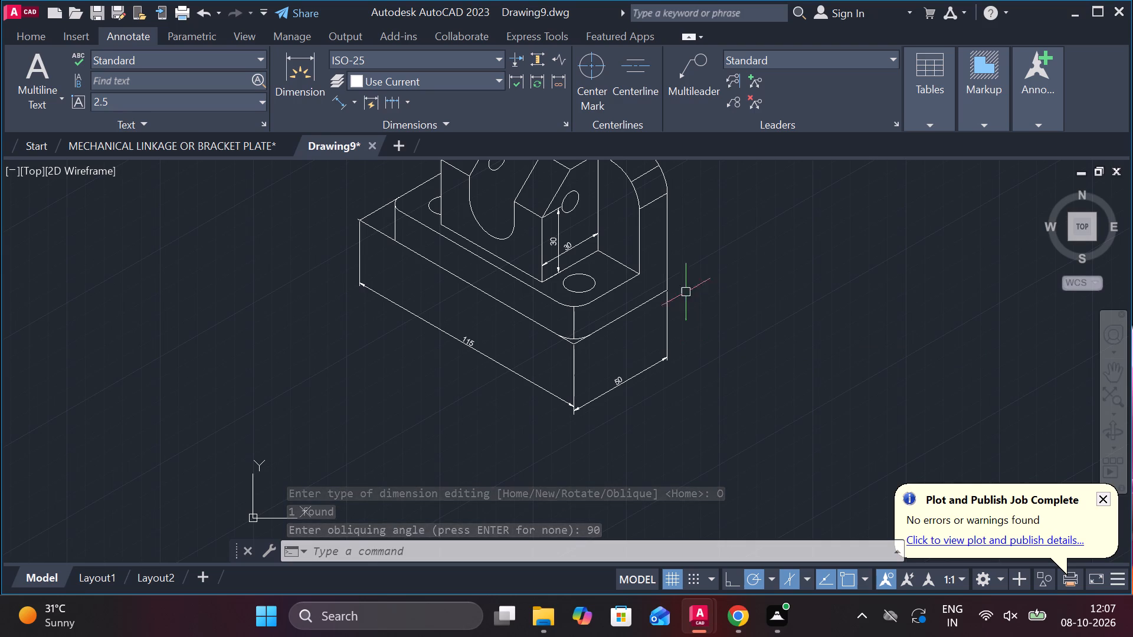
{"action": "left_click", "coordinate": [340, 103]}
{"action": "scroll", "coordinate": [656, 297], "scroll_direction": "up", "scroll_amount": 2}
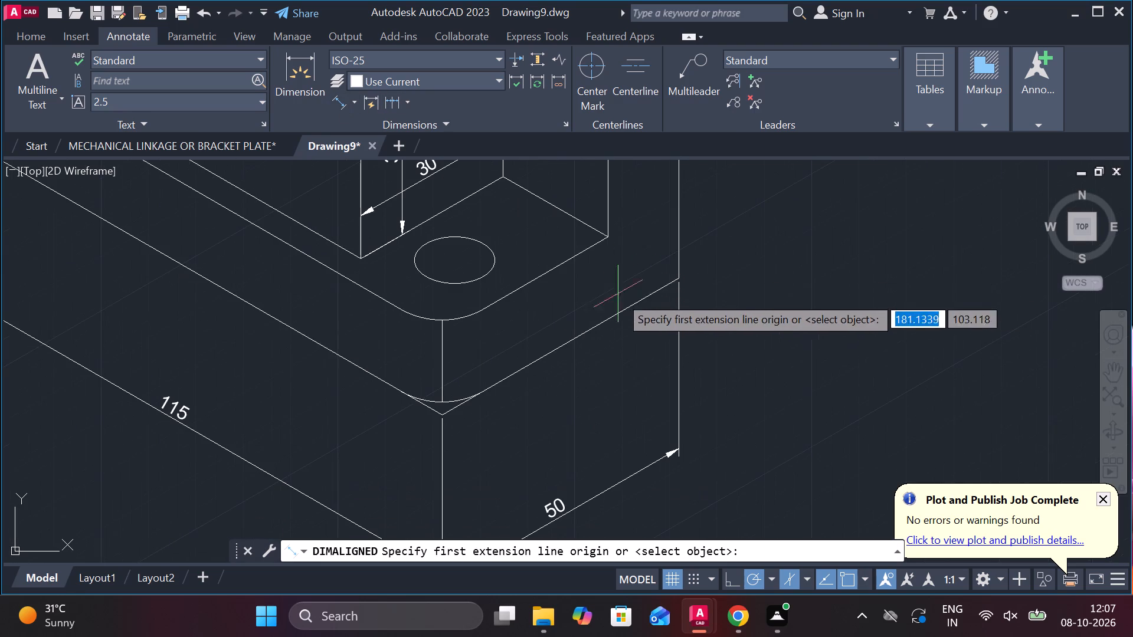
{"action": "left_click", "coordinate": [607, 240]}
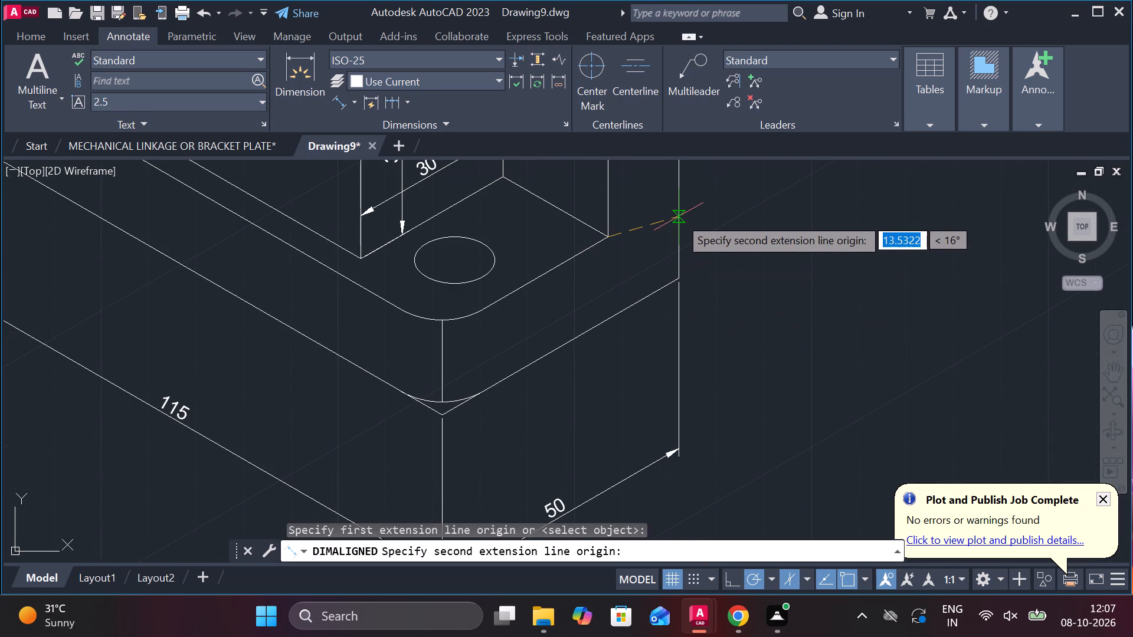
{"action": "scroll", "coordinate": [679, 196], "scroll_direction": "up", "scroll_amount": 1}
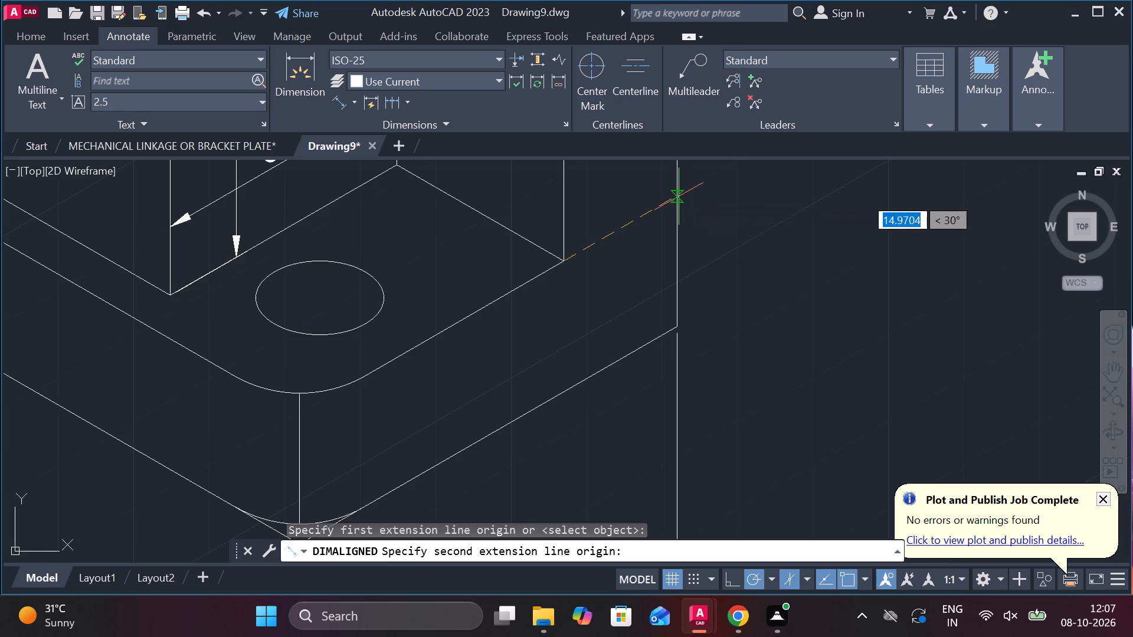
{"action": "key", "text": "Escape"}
Add an aligned dimension from the arched wall's outer vertical edge to its inner bottom corner, placed below the base's short side.
{"action": "key", "text": "space"}
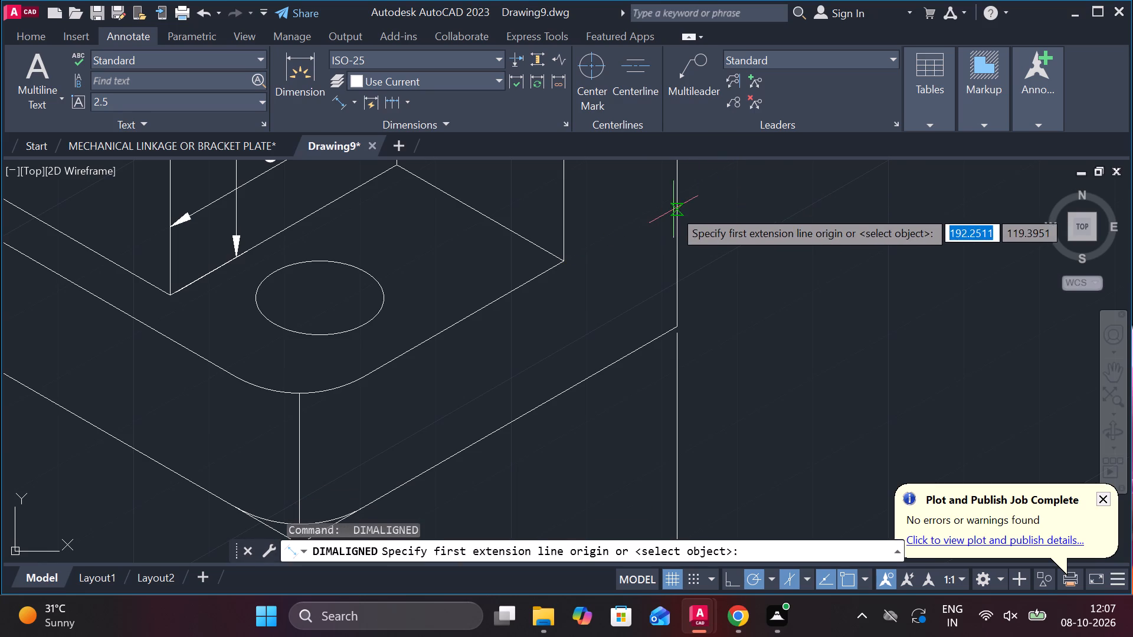
{"action": "left_click", "coordinate": [674, 208]}
{"action": "left_click", "coordinate": [568, 264]}
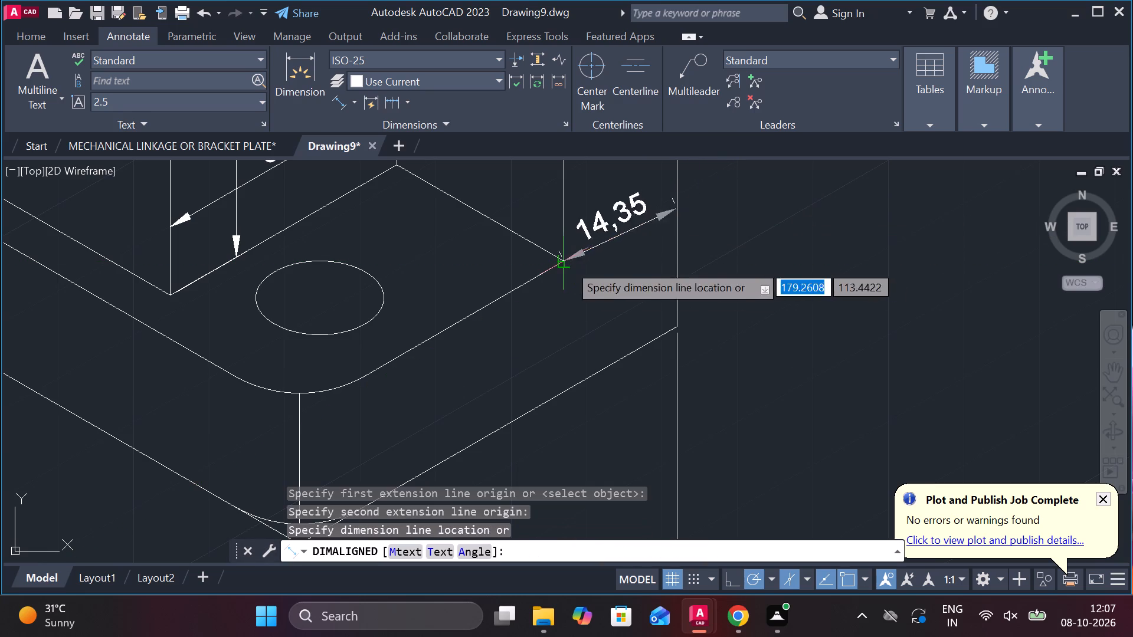
{"action": "left_click", "coordinate": [596, 445]}
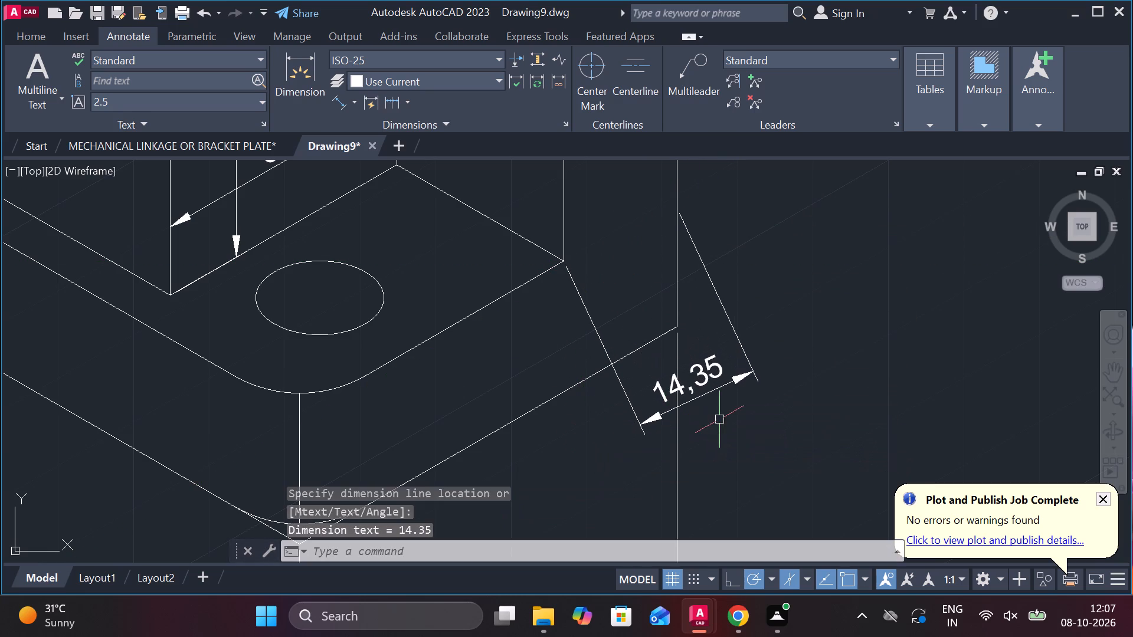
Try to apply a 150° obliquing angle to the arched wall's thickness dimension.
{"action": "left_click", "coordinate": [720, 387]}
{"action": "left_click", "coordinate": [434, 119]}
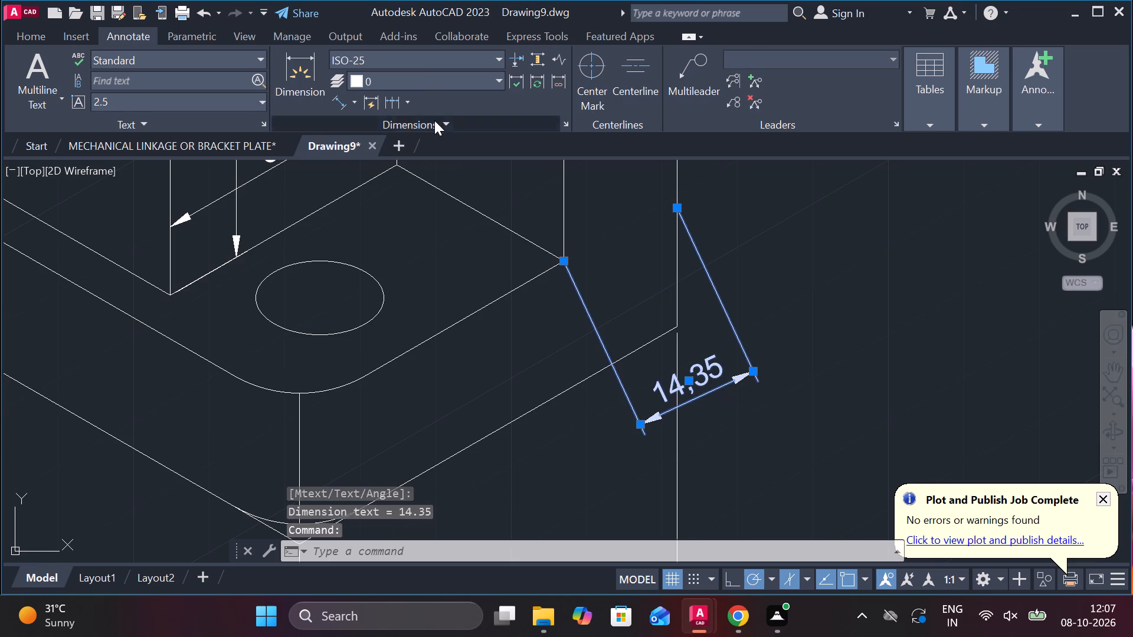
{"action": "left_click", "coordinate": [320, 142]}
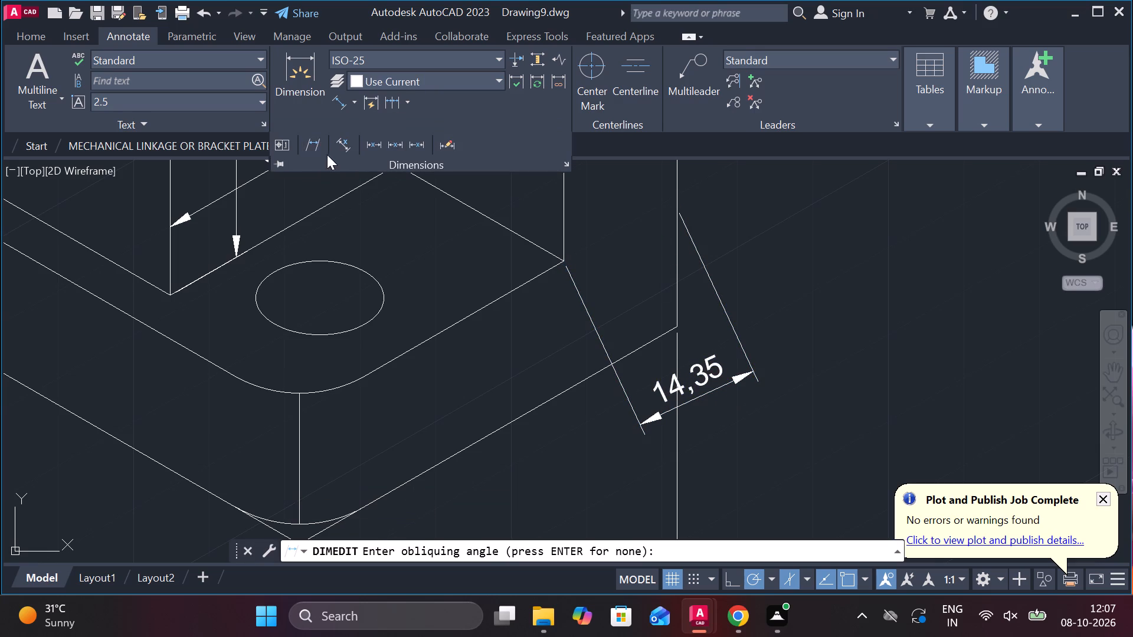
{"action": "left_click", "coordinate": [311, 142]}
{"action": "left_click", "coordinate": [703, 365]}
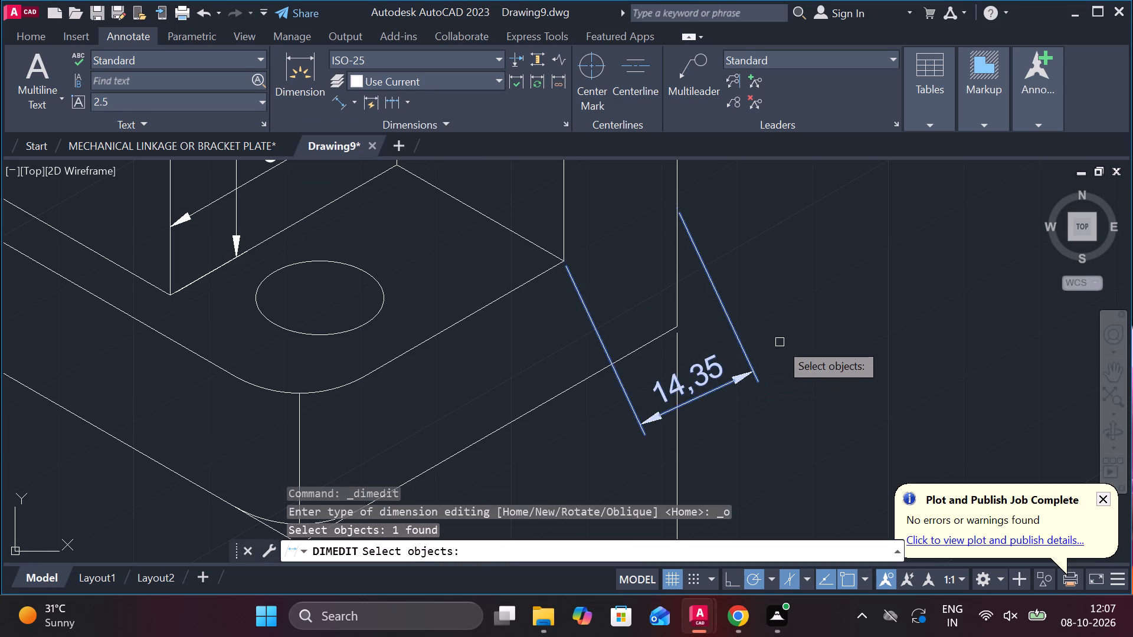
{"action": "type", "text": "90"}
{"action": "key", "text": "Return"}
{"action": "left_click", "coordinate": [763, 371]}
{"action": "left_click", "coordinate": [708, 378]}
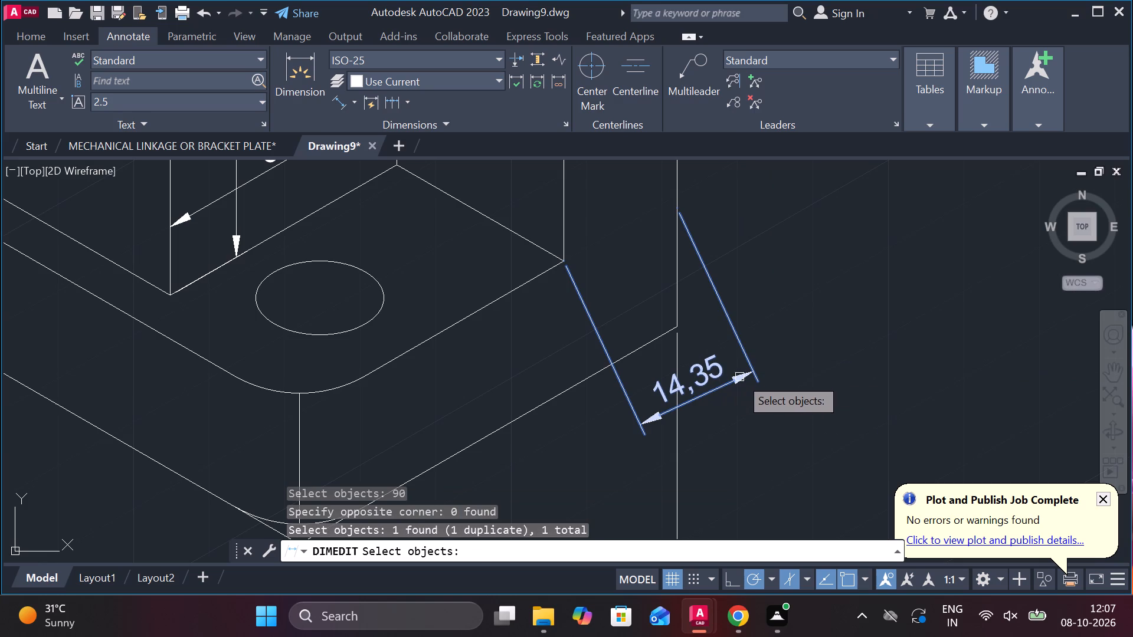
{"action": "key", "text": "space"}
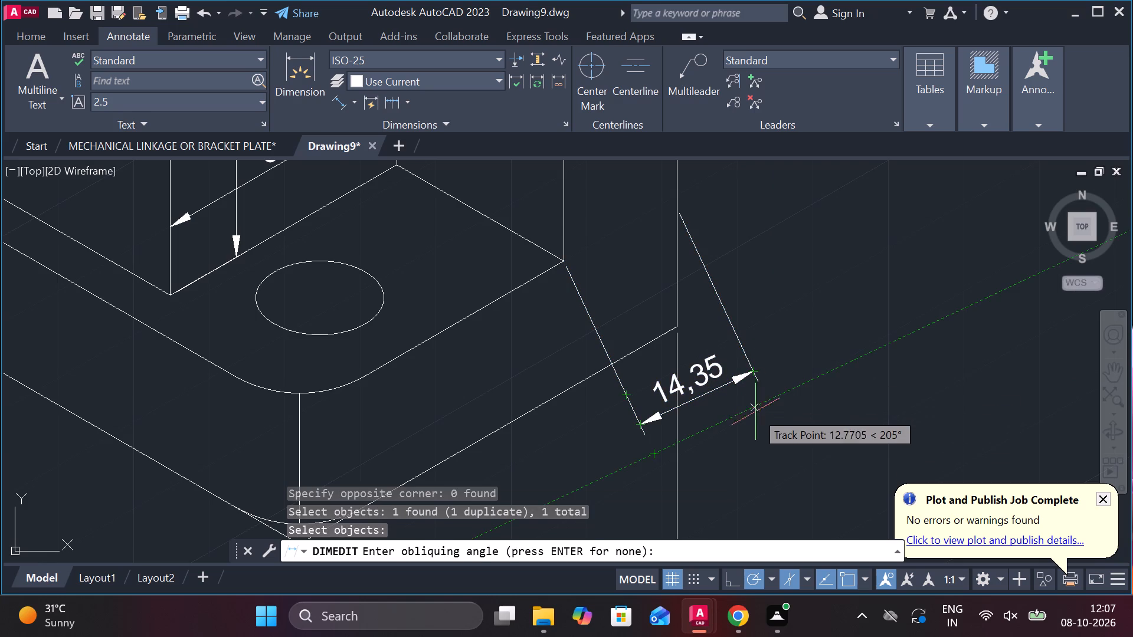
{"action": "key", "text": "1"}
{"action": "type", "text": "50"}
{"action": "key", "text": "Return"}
Apply a 90° obliquing angle to the arched wall's thickness dimension.
{"action": "left_click", "coordinate": [788, 344]}
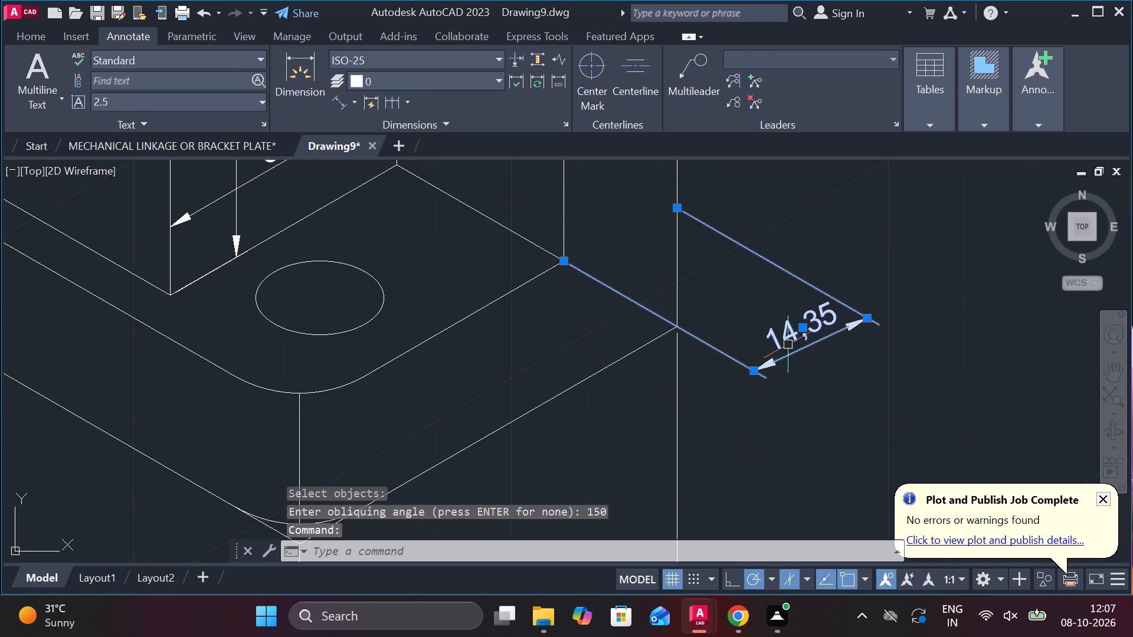
{"action": "key", "text": "space"}
{"action": "left_click_drag", "start_coordinate": [833, 442], "coordinate": [788, 344]}
{"action": "type", "text": "90"}
{"action": "key", "text": "Return"}
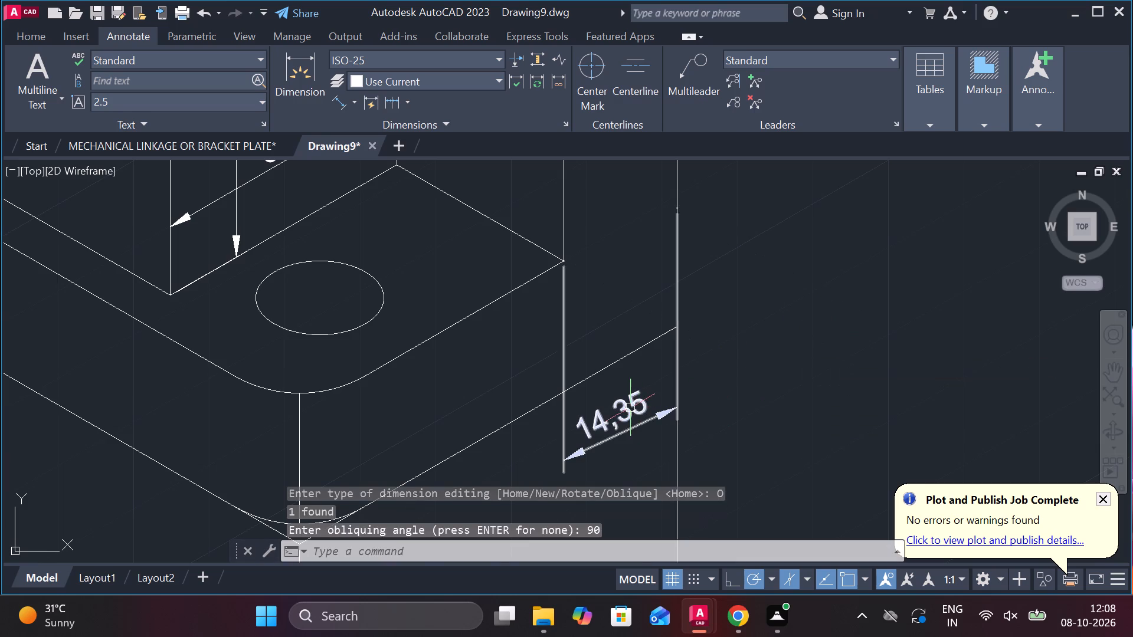
Override the text of the arched wall's thickness dimension with 15.
{"action": "double_click", "coordinate": [630, 408]}
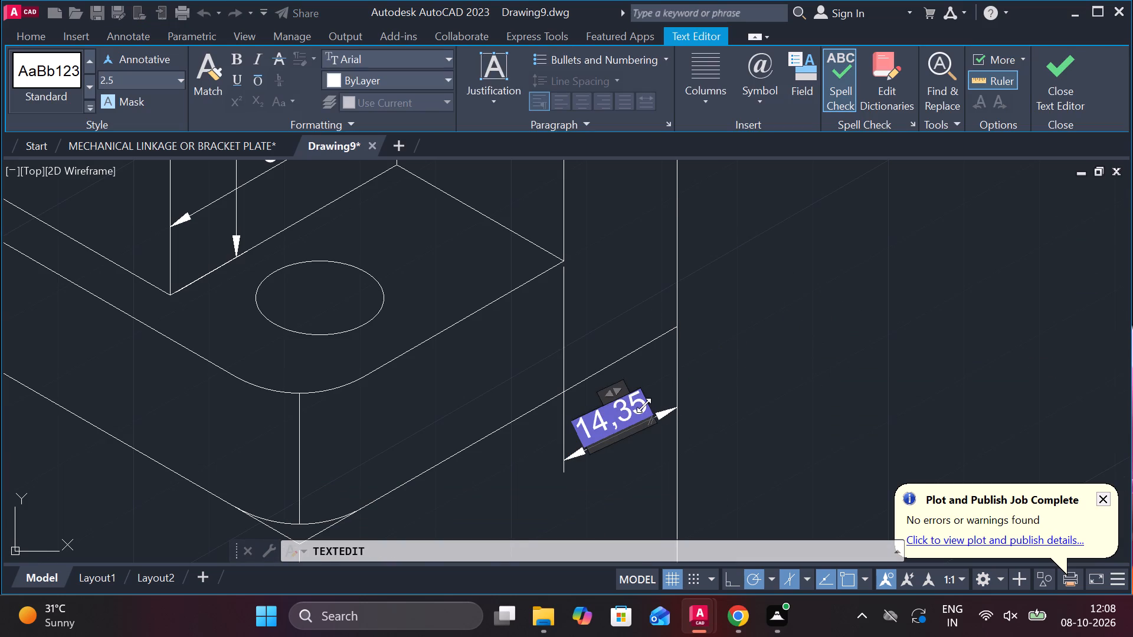
{"action": "key", "text": "Right"}
{"action": "key", "text": "Right"}
{"action": "key", "text": "BackSpace"}
{"action": "type", "text": "15"}
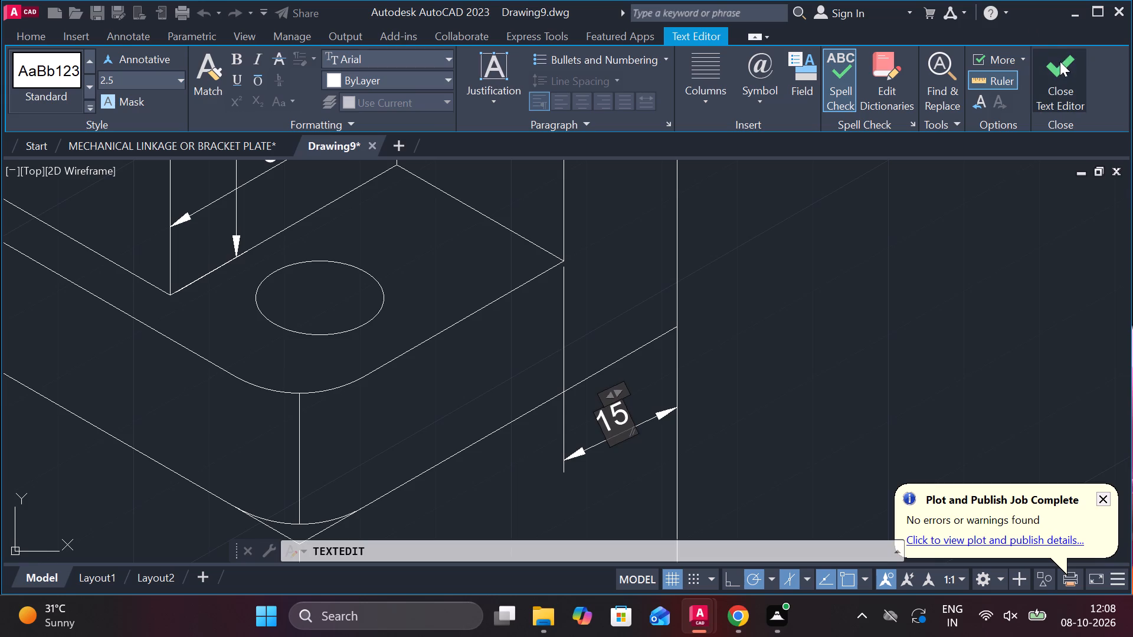
{"action": "left_click", "coordinate": [1060, 62]}
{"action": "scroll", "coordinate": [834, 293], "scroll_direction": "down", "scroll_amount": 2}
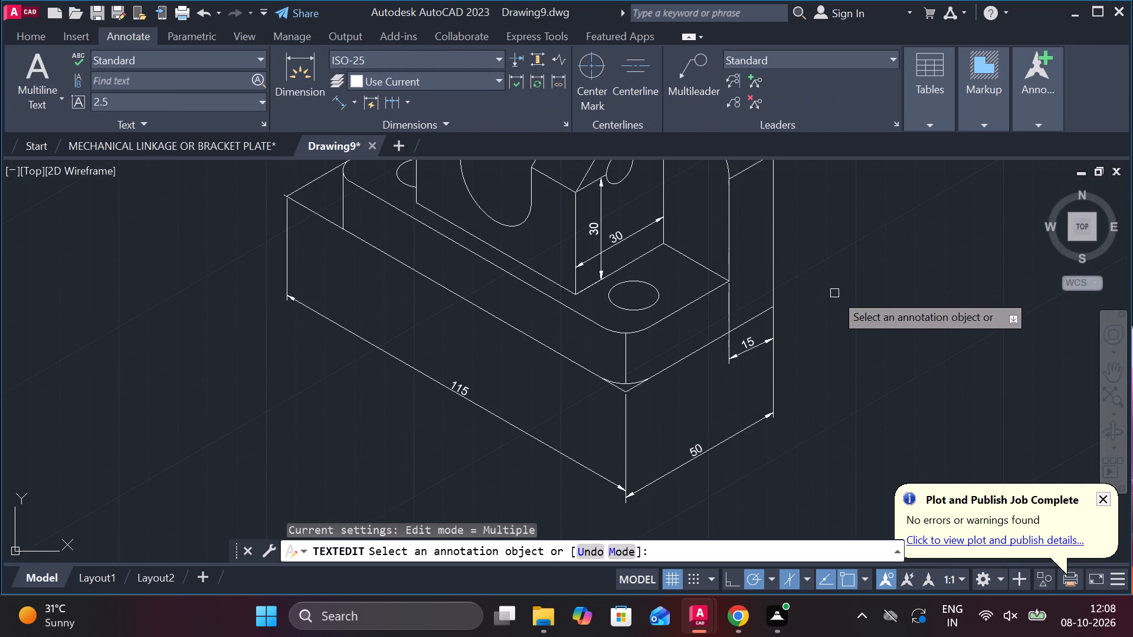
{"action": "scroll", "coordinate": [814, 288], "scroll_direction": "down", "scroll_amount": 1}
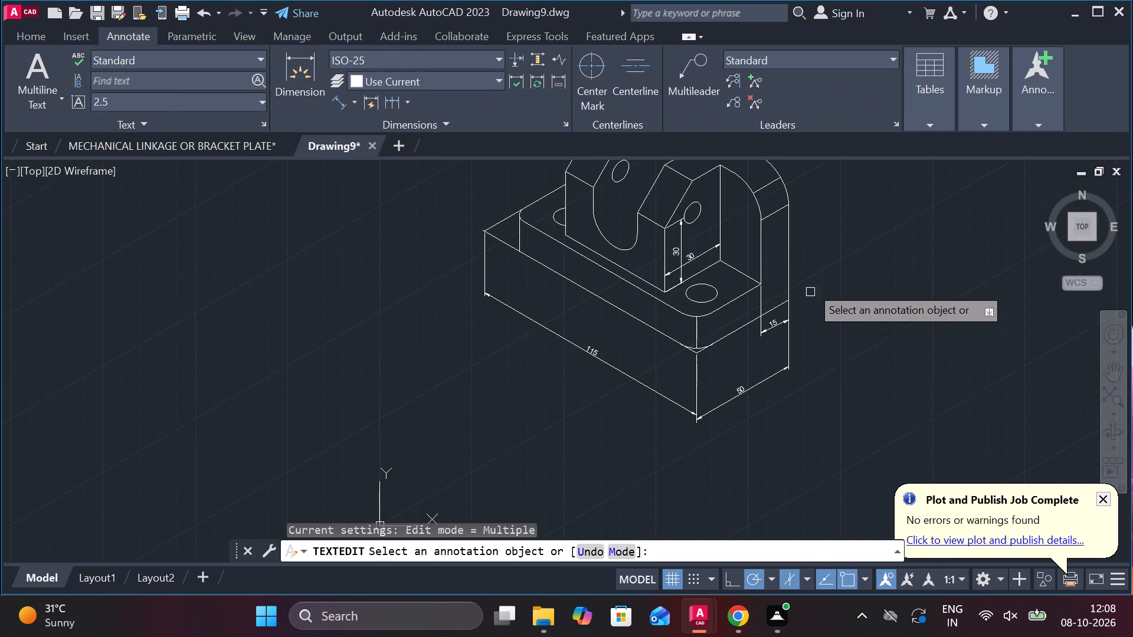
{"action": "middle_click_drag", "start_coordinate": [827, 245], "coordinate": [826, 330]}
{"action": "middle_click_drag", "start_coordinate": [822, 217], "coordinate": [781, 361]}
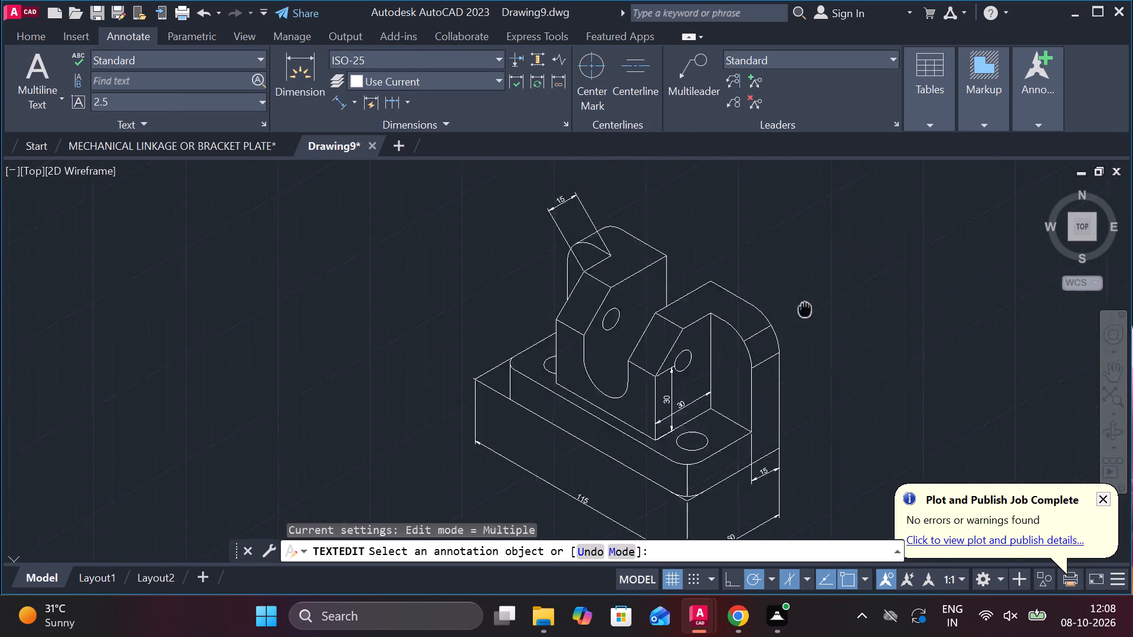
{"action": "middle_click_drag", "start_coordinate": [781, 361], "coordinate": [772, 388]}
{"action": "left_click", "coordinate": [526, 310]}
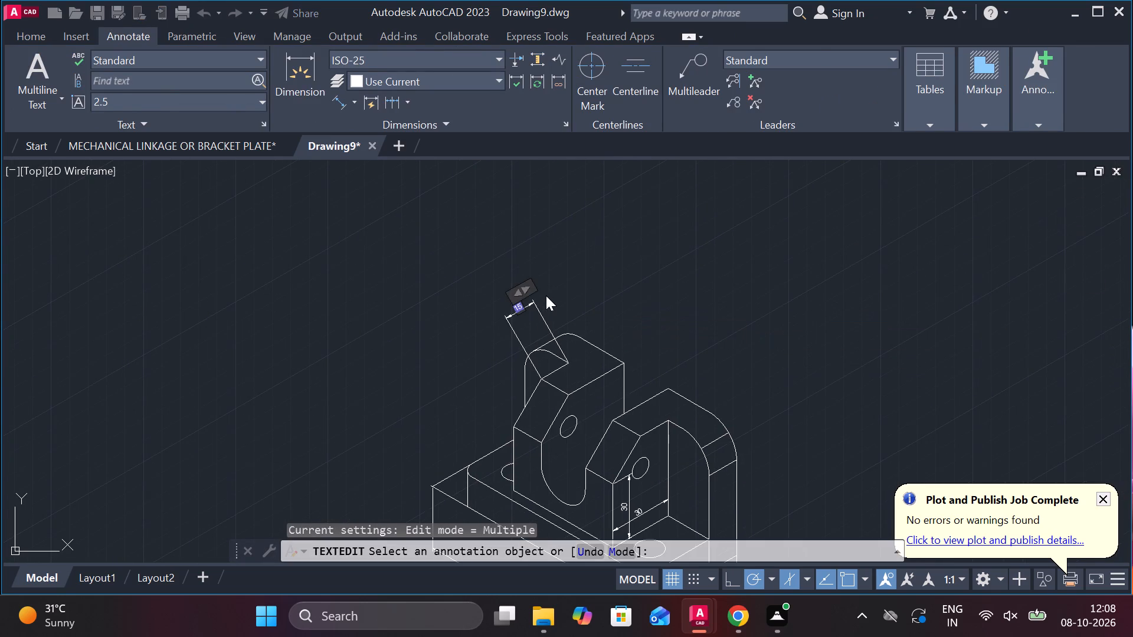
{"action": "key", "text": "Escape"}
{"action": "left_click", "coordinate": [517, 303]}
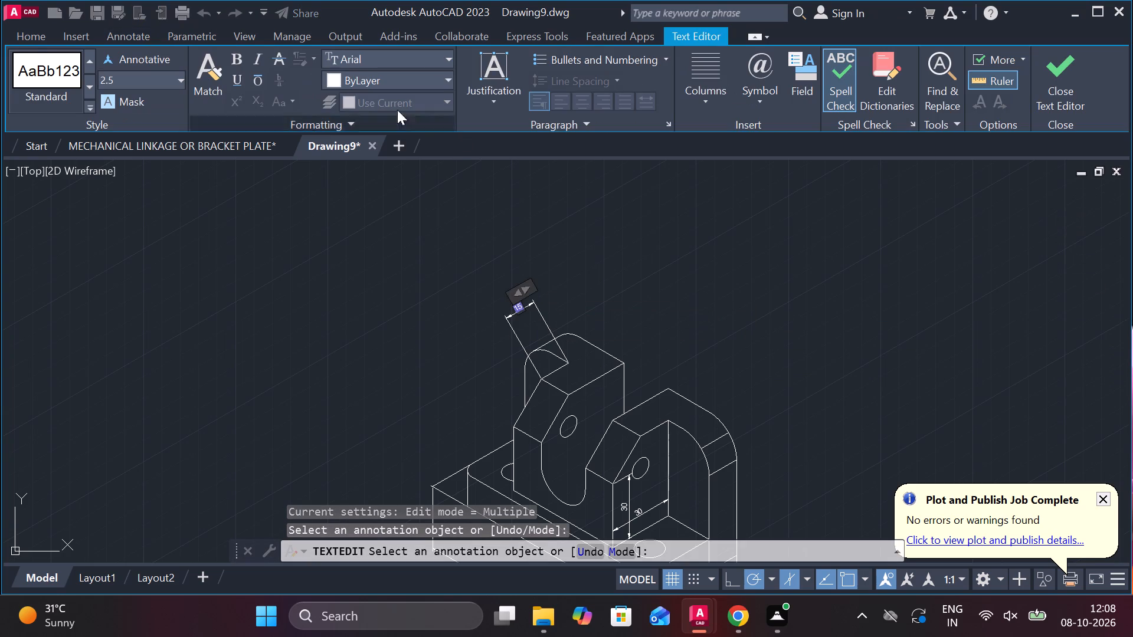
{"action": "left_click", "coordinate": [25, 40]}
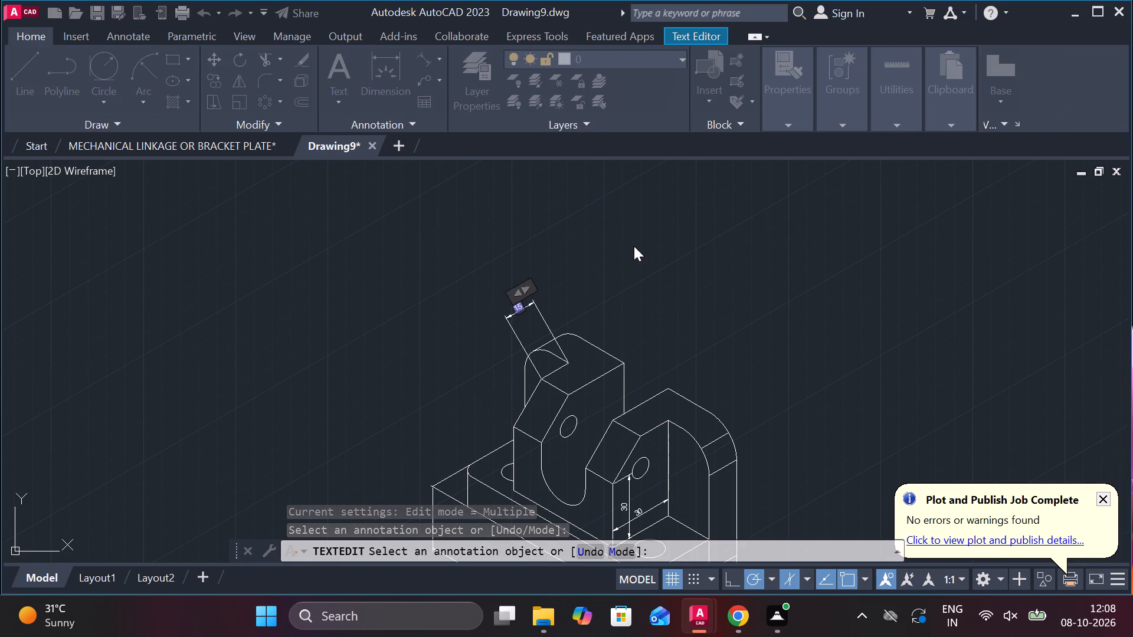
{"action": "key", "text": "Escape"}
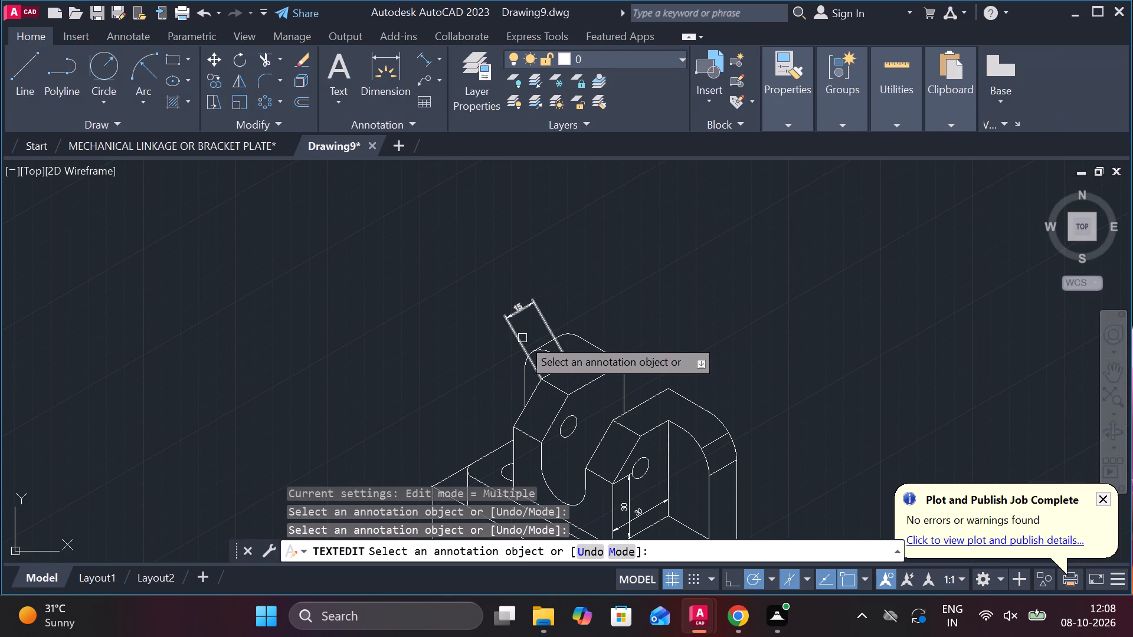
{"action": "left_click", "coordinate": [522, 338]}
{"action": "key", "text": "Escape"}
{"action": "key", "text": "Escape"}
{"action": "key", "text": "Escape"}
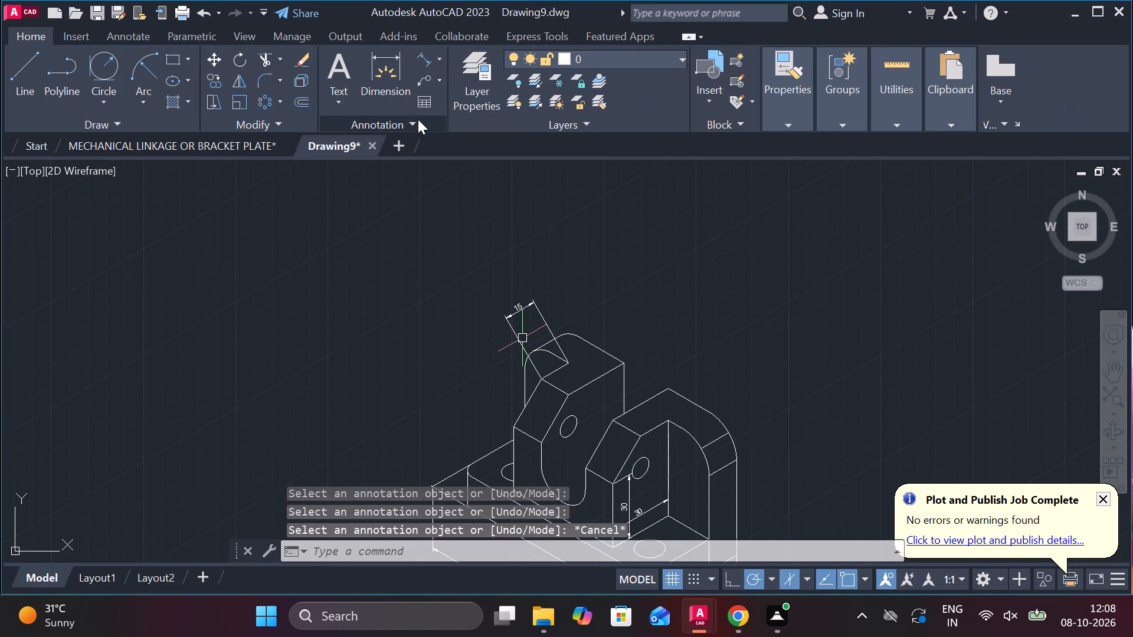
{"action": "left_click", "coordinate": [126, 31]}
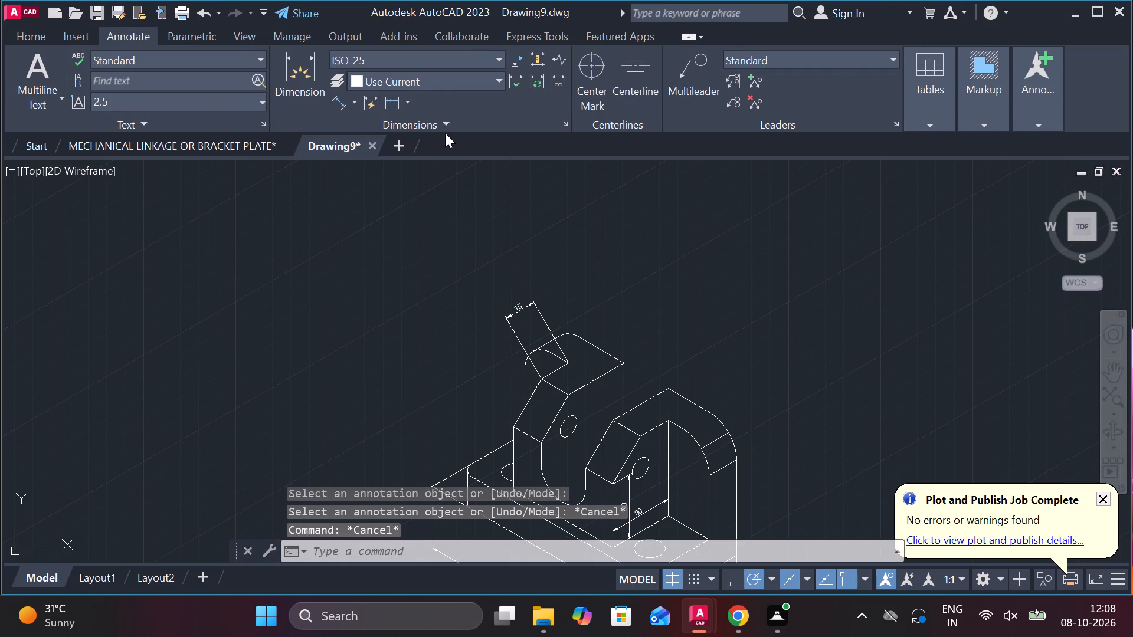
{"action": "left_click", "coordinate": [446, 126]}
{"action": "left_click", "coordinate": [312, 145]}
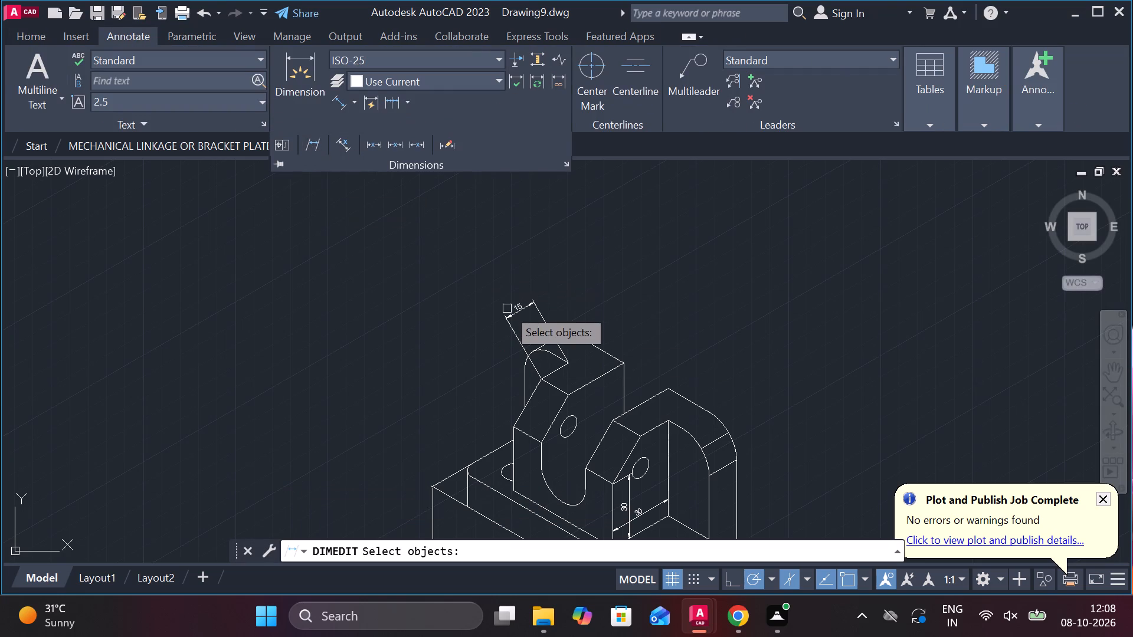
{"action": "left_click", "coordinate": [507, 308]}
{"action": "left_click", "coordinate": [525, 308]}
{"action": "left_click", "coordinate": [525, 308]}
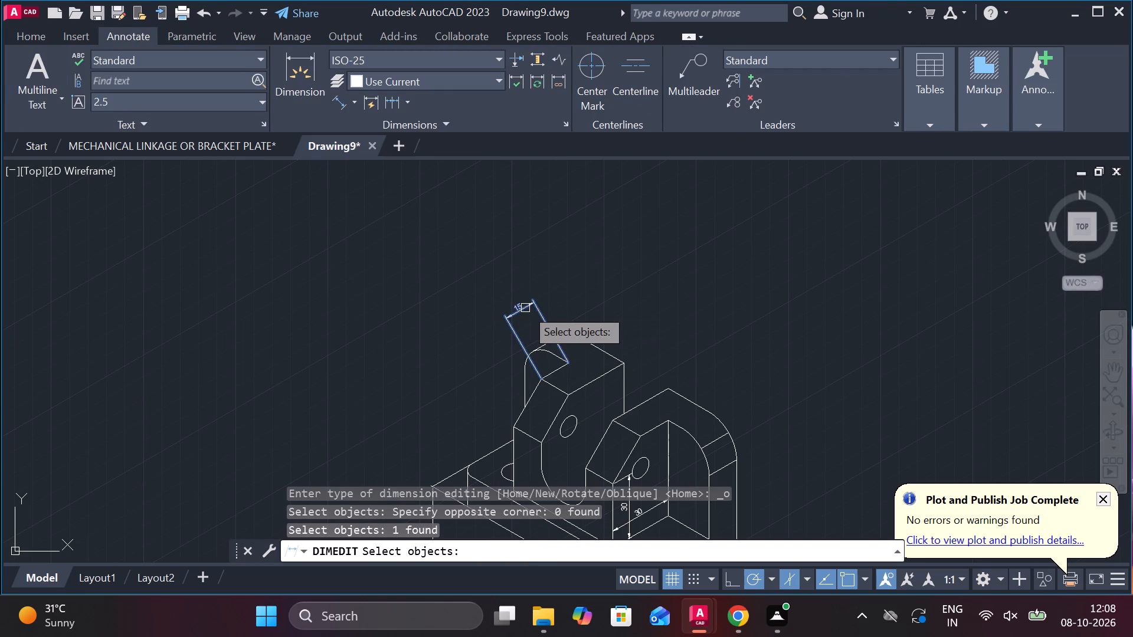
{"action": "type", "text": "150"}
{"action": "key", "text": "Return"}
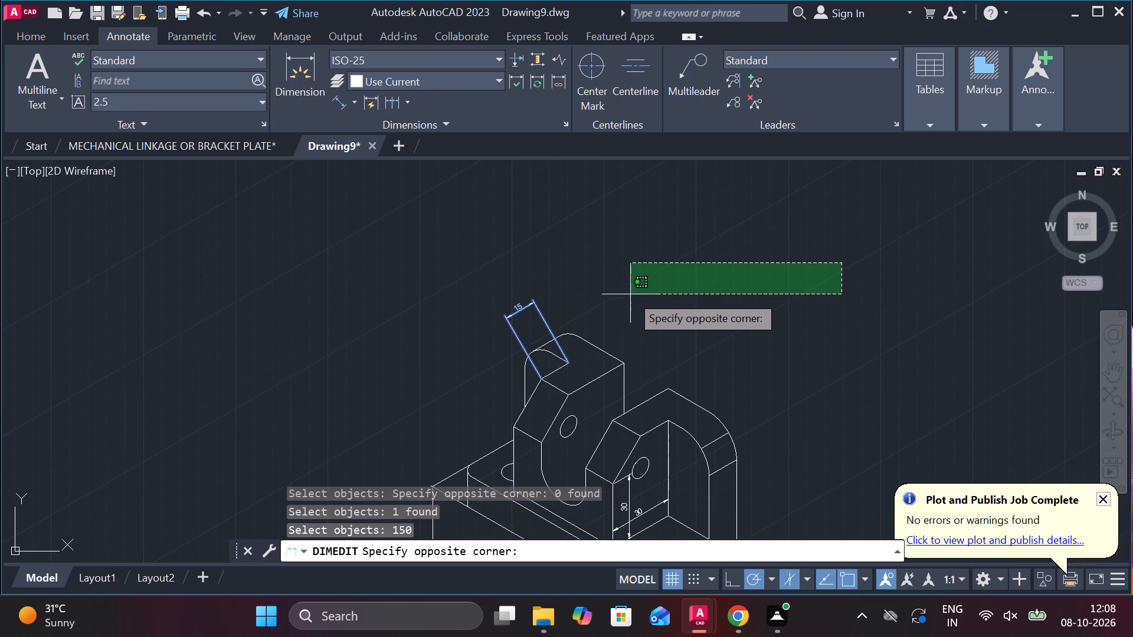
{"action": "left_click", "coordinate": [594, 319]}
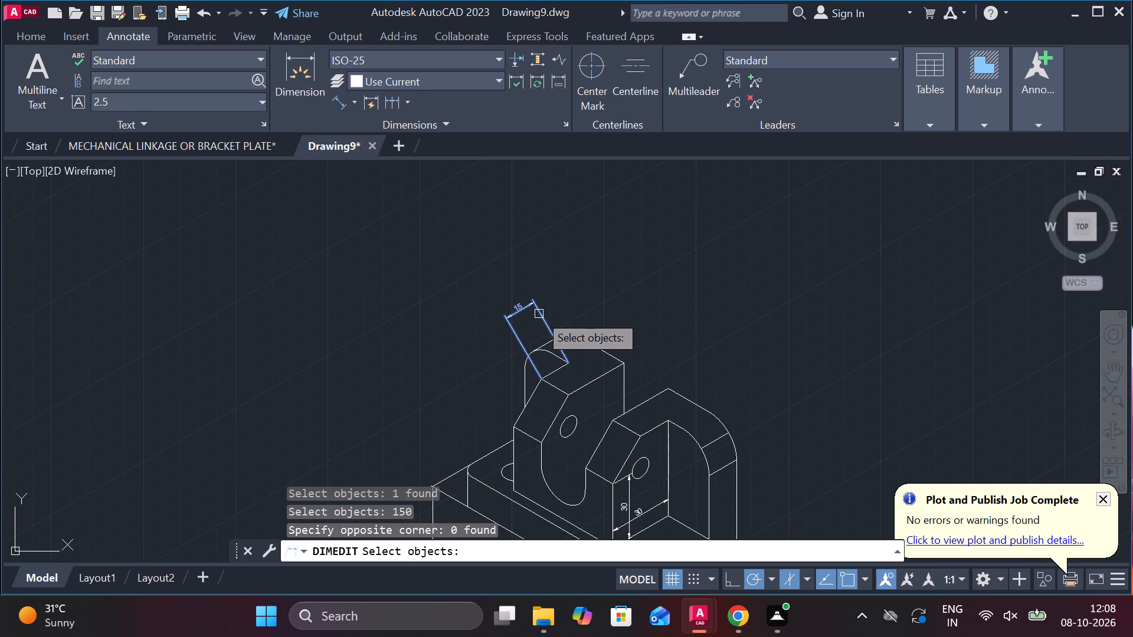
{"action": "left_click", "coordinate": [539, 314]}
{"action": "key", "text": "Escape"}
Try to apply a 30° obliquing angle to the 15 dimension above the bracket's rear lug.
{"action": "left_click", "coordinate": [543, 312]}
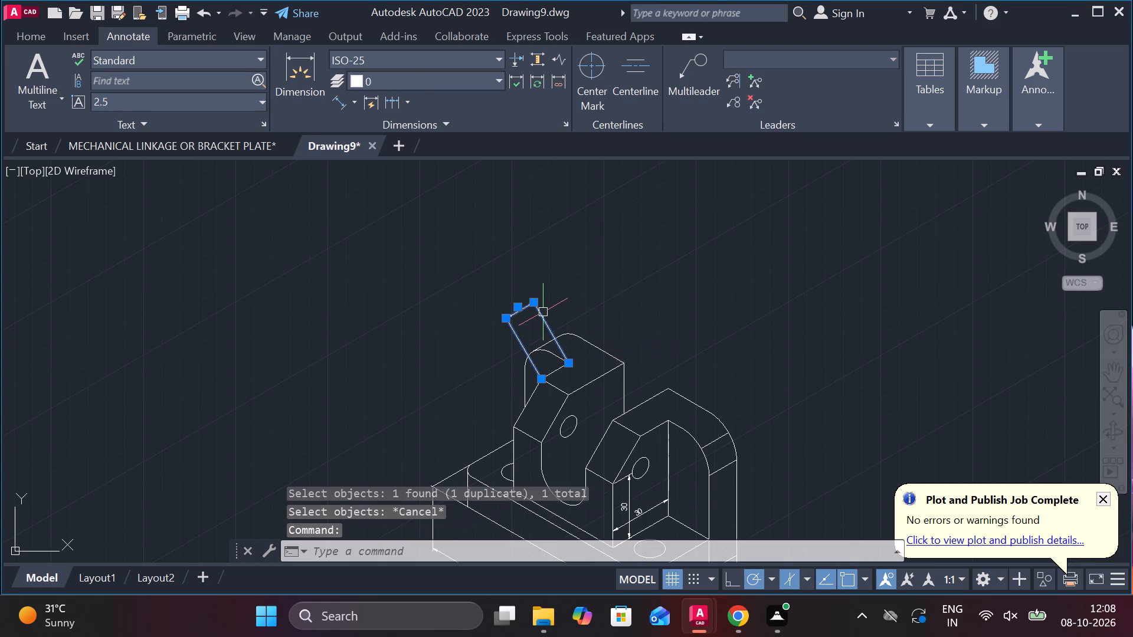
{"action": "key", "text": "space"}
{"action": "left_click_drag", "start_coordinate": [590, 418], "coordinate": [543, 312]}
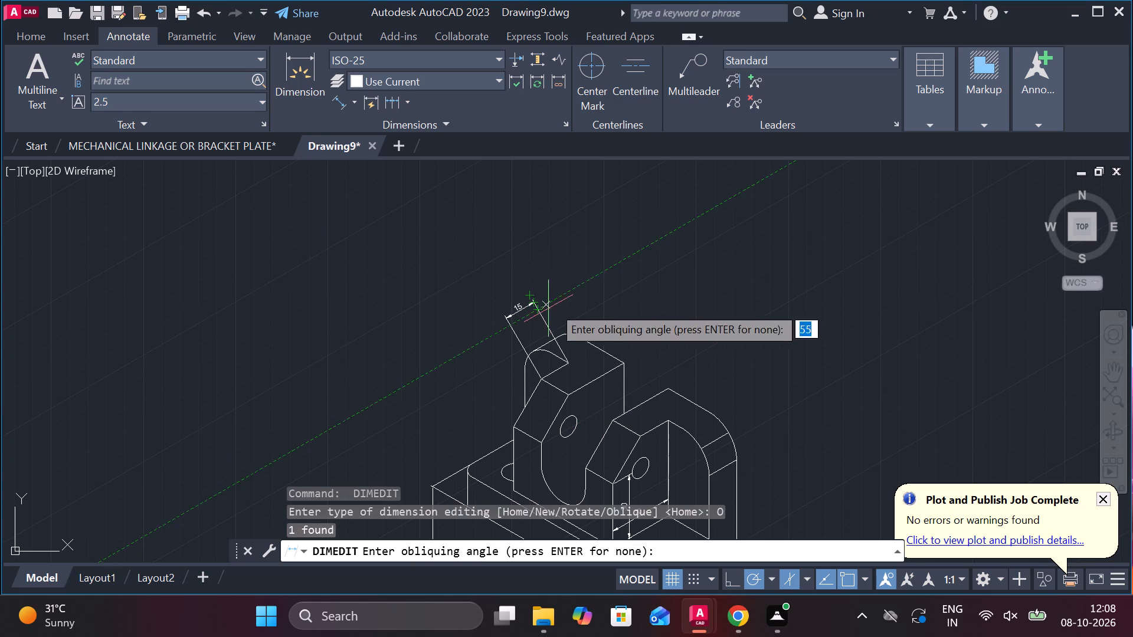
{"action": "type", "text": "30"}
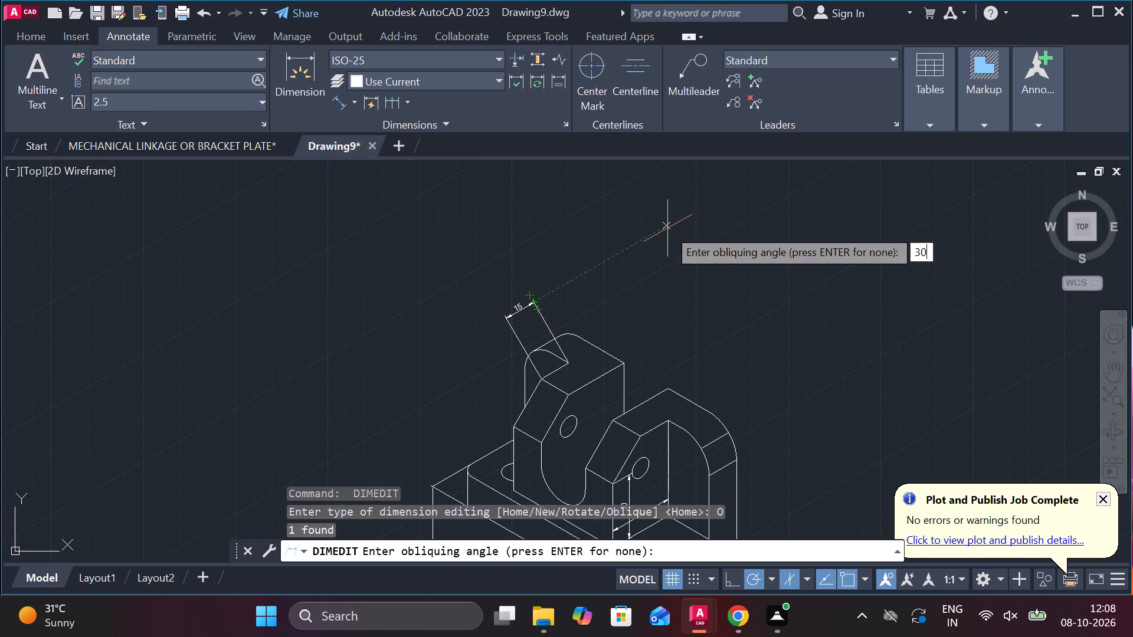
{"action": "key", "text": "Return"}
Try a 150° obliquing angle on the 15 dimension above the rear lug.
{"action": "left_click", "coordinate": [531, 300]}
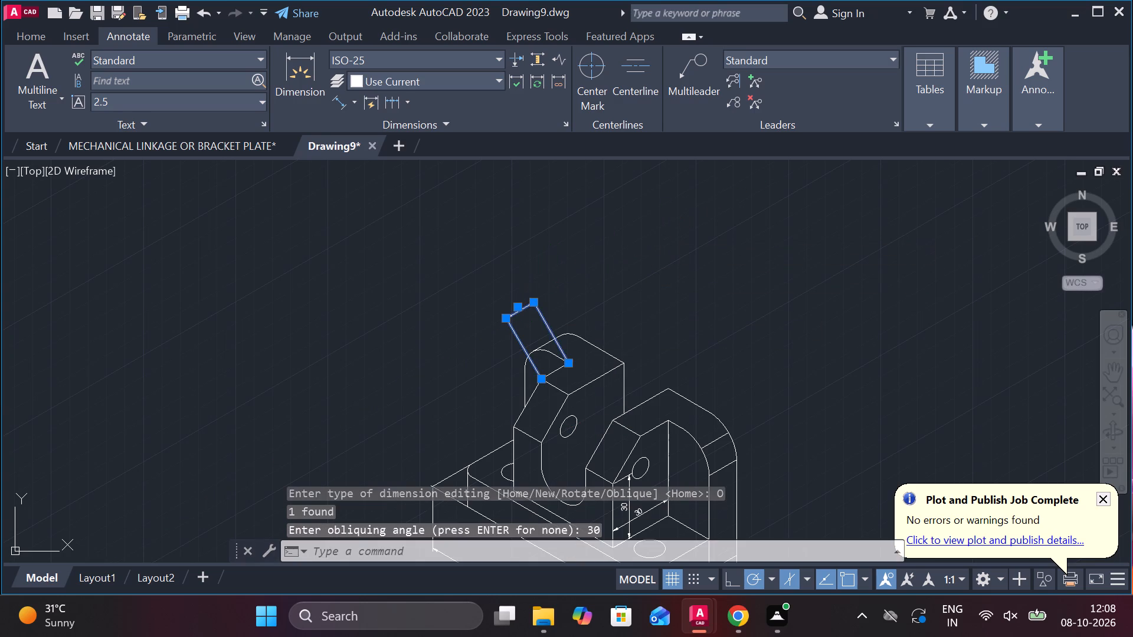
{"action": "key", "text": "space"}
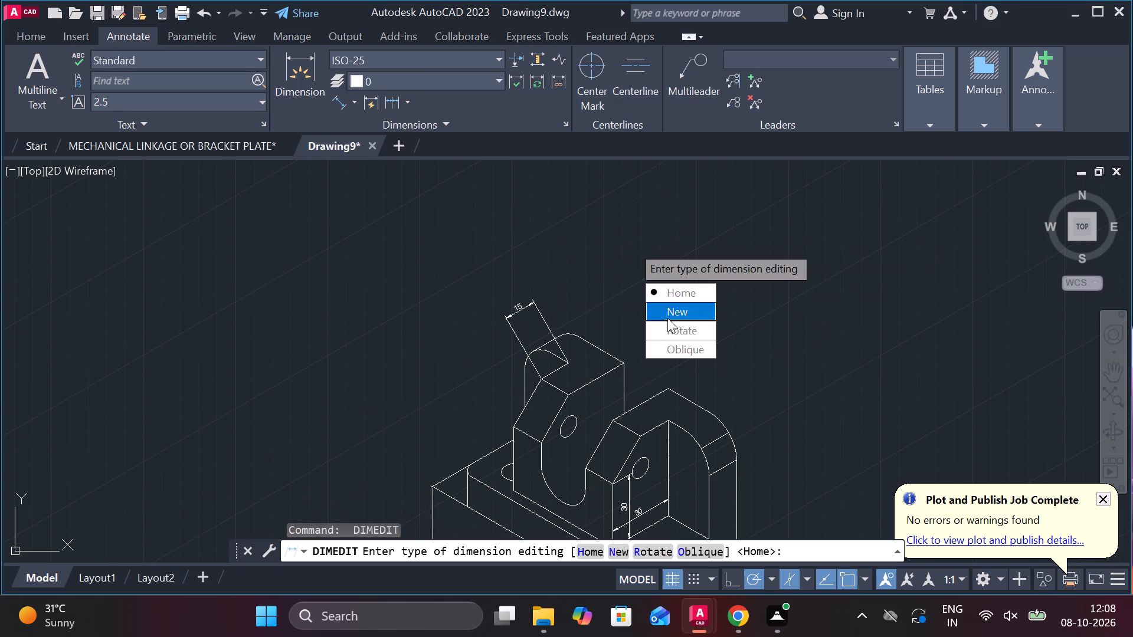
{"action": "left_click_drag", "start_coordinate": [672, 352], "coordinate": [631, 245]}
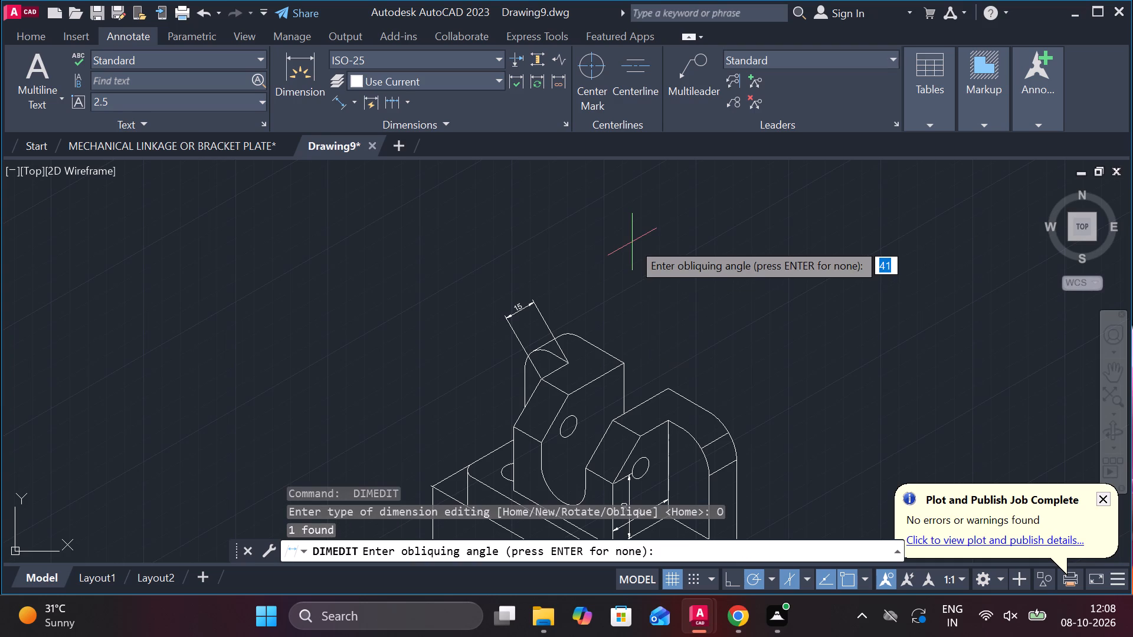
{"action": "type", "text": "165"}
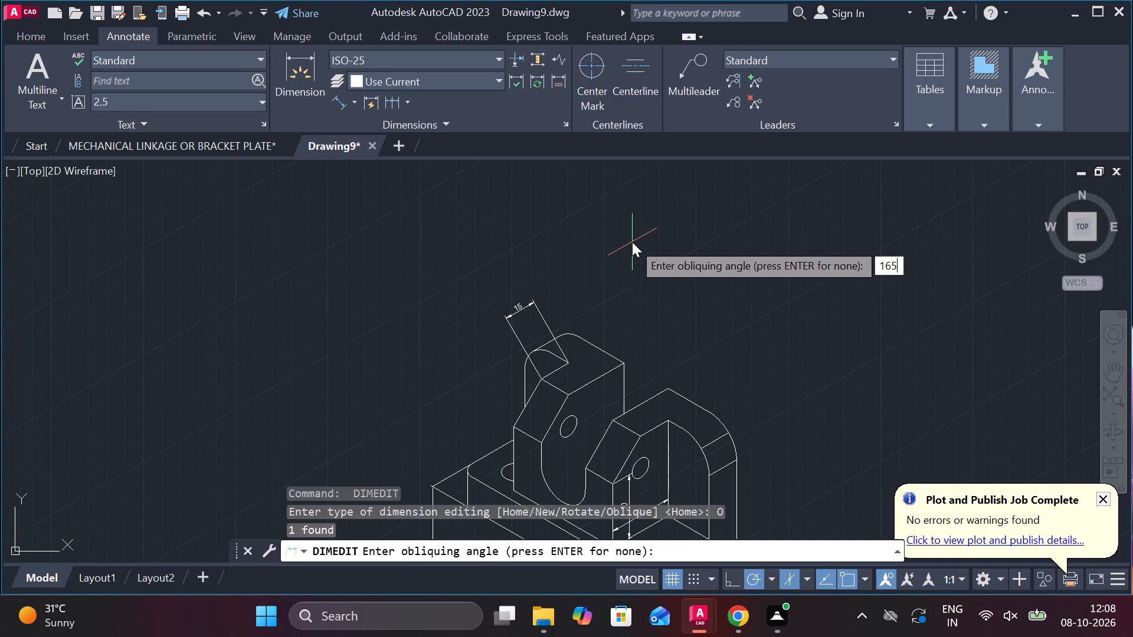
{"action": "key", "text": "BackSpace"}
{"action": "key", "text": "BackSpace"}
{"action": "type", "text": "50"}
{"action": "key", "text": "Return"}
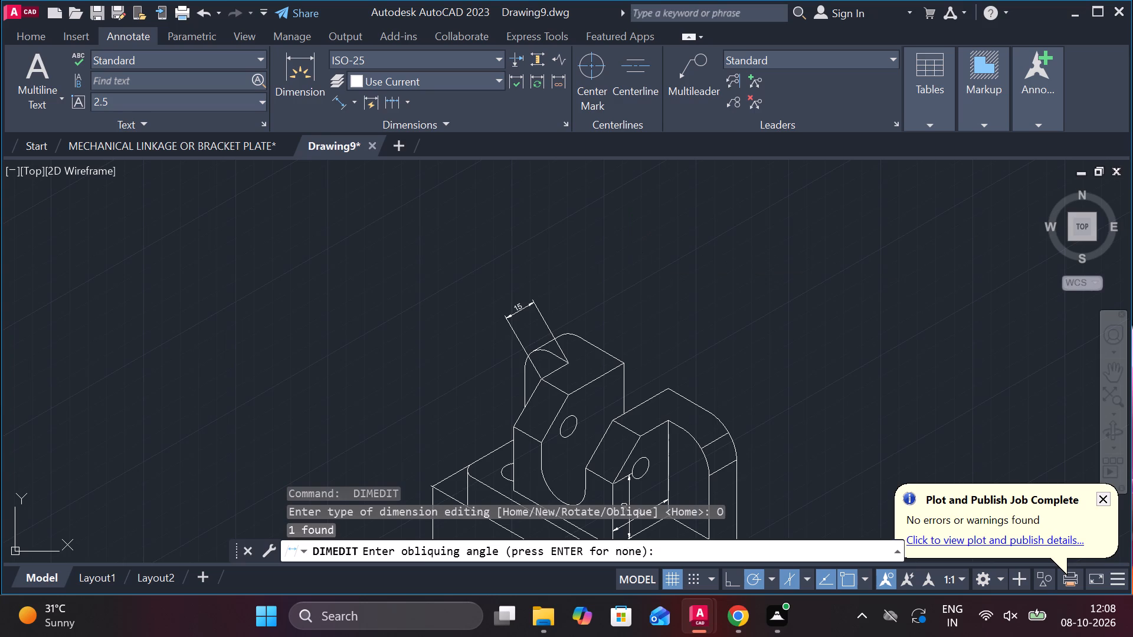
Apply a 90° obliquing angle to the 15 dimension above the rear lug.
{"action": "left_click", "coordinate": [496, 322]}
{"action": "key", "text": "space"}
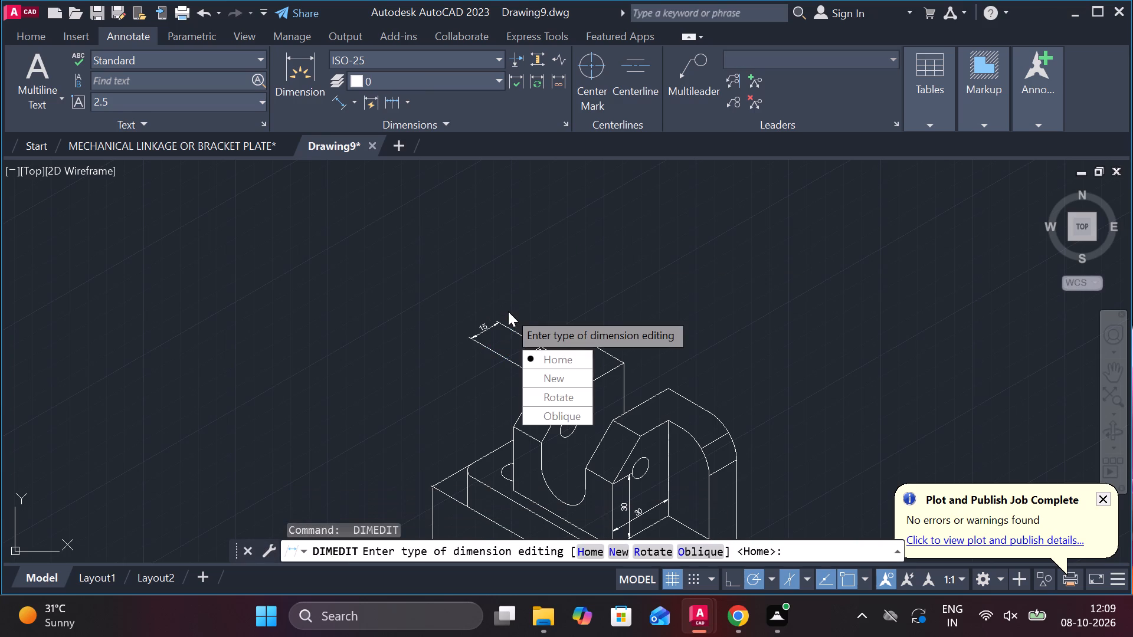
{"action": "left_click_drag", "start_coordinate": [554, 414], "coordinate": [508, 311]}
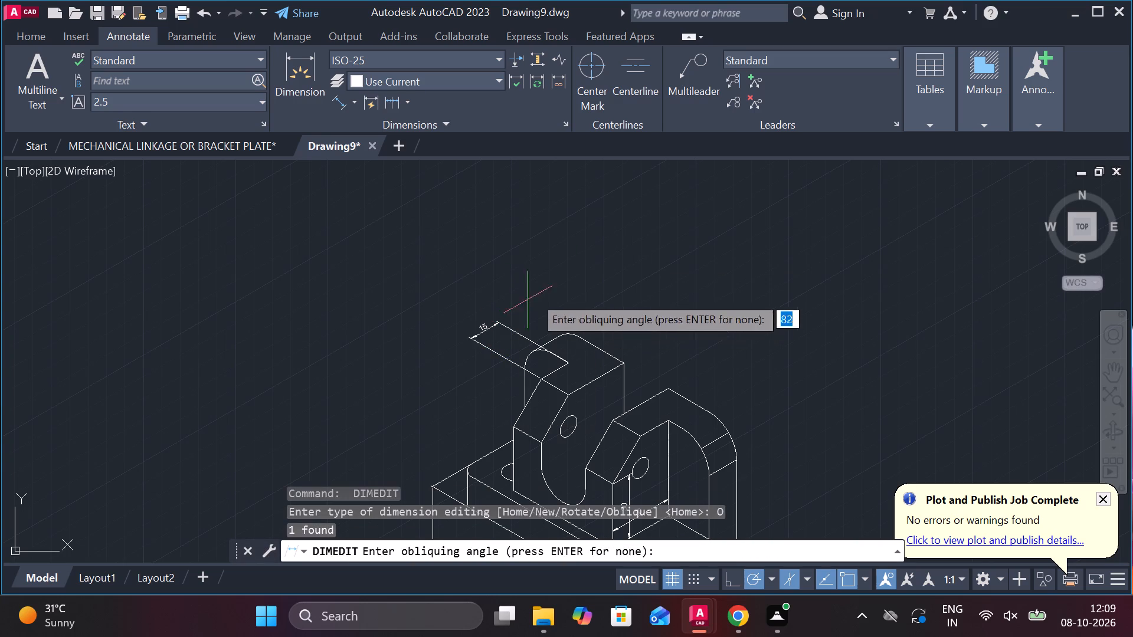
{"action": "type", "text": "90"}
{"action": "key", "text": "Return"}
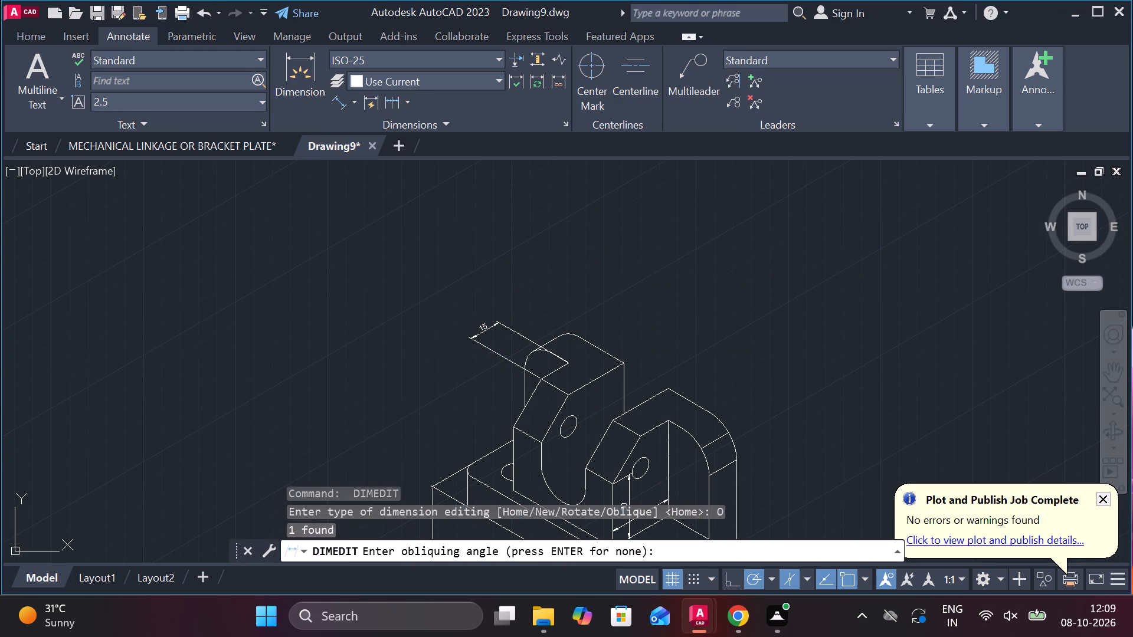
Move the dimension line of the rear lug's 15 dimension down, closer to the lug's top edge.
{"action": "scroll", "coordinate": [615, 258], "scroll_direction": "up", "scroll_amount": 1}
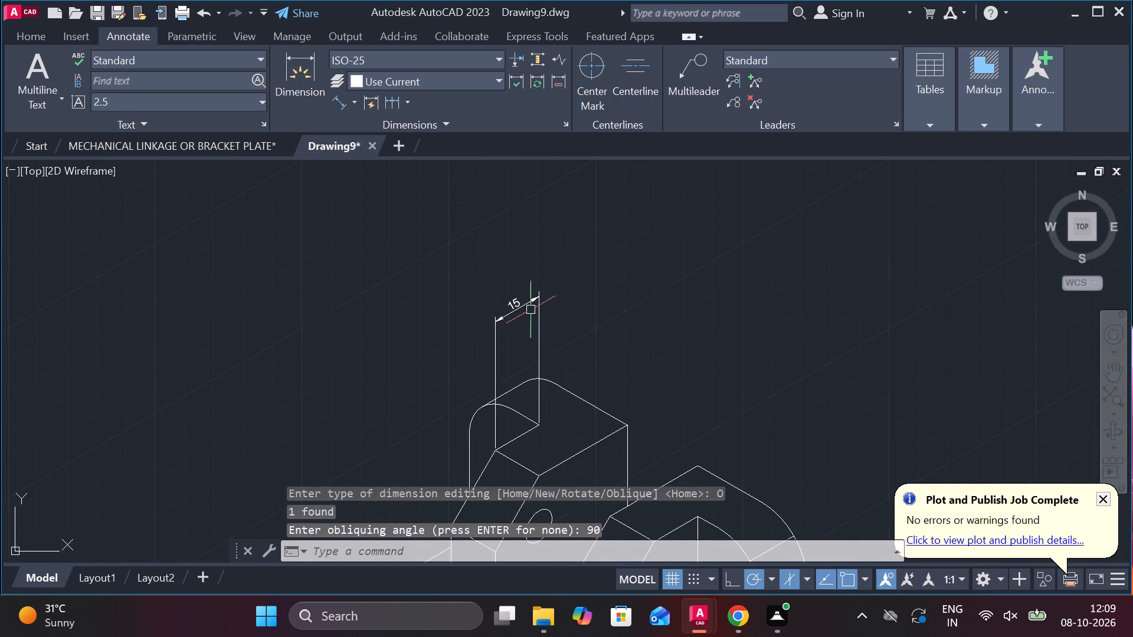
{"action": "left_click", "coordinate": [528, 304]}
{"action": "left_click", "coordinate": [514, 307]}
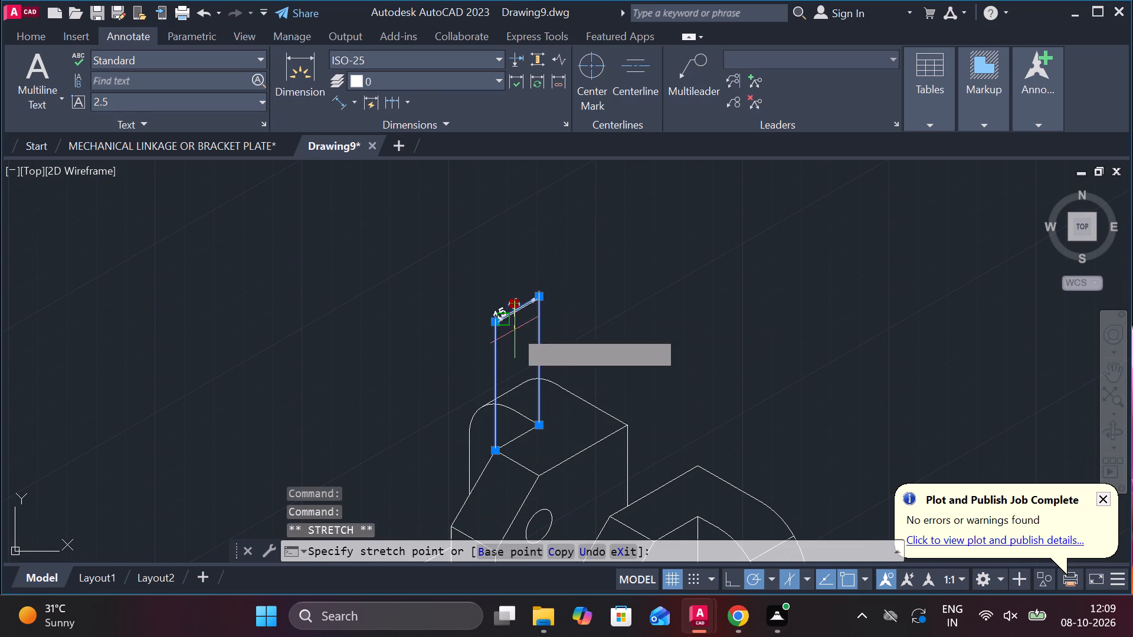
{"action": "left_click", "coordinate": [521, 370]}
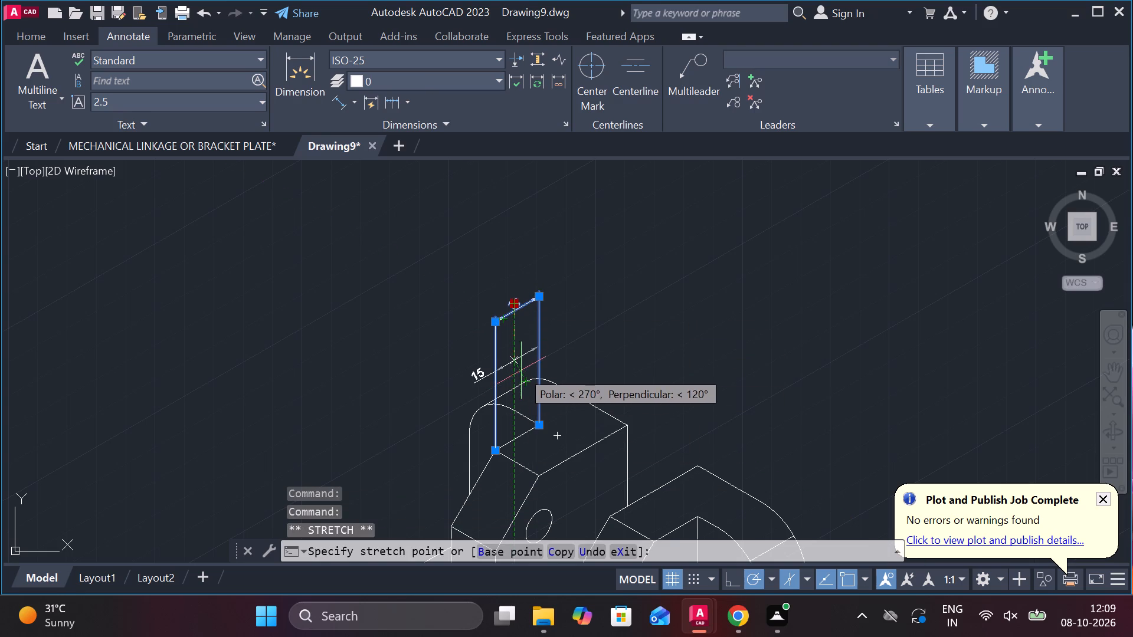
{"action": "key", "text": "Escape"}
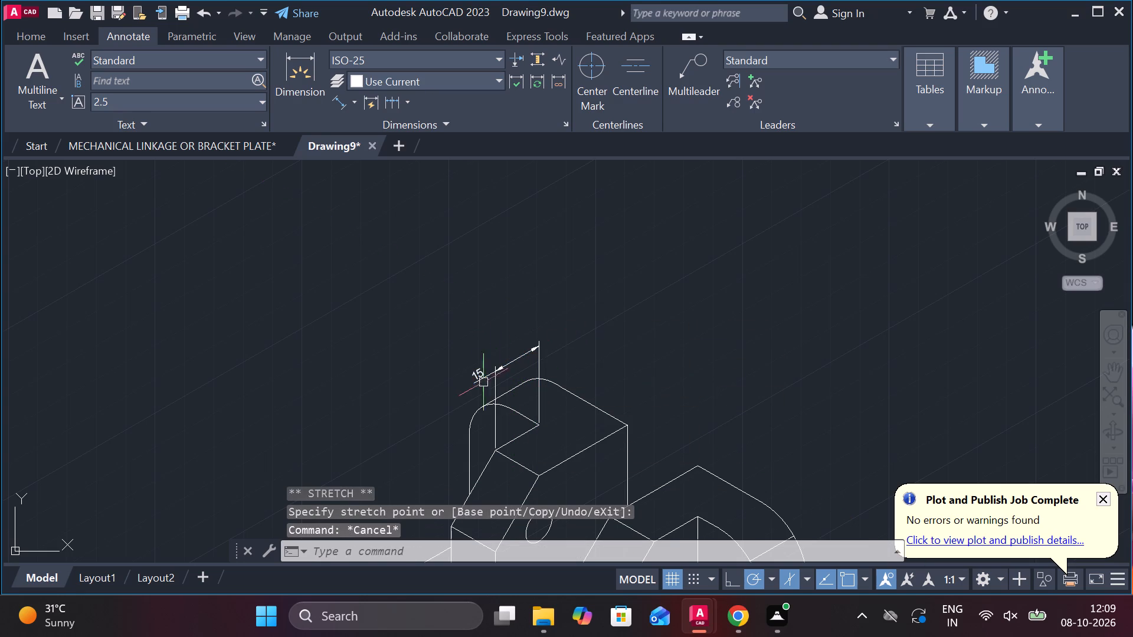
Move only the text of the rear lug's 15 dimension back between its extension lines, centred on the dimension line.
{"action": "left_click", "coordinate": [475, 377]}
{"action": "scroll", "coordinate": [484, 366], "scroll_direction": "up", "scroll_amount": 2}
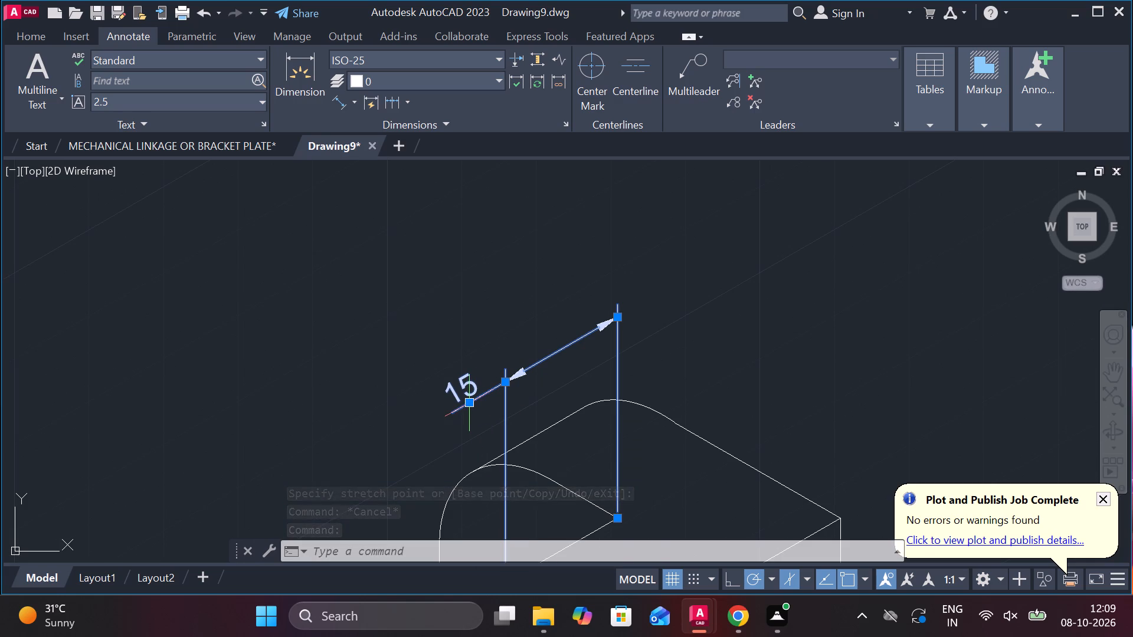
{"action": "left_click", "coordinate": [527, 460]}
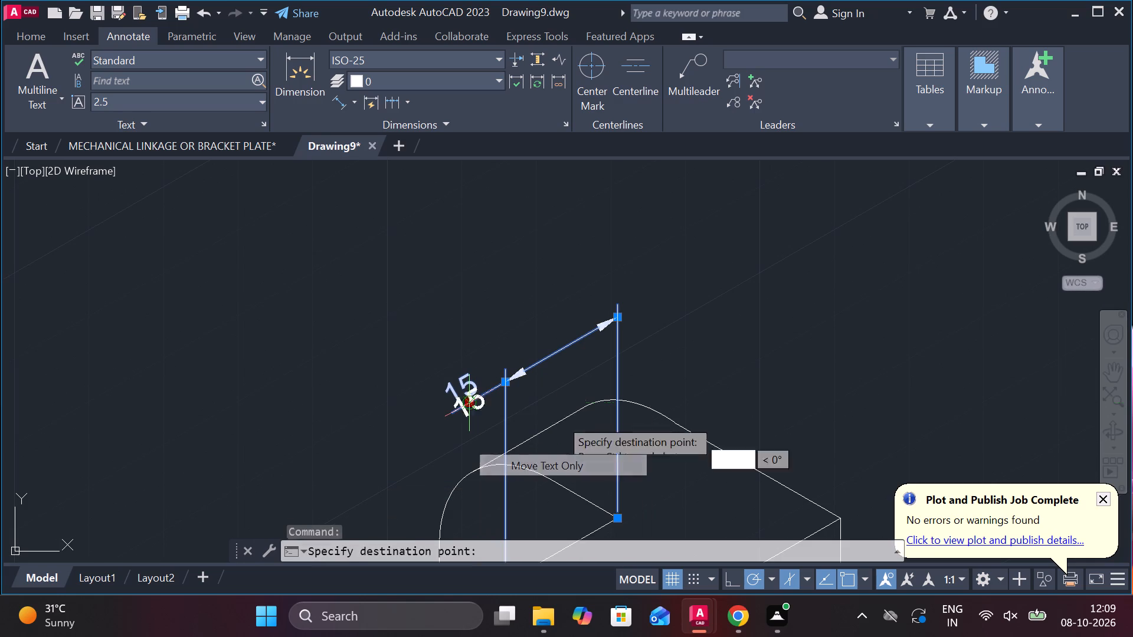
{"action": "scroll", "coordinate": [566, 347], "scroll_direction": "up", "scroll_amount": 3}
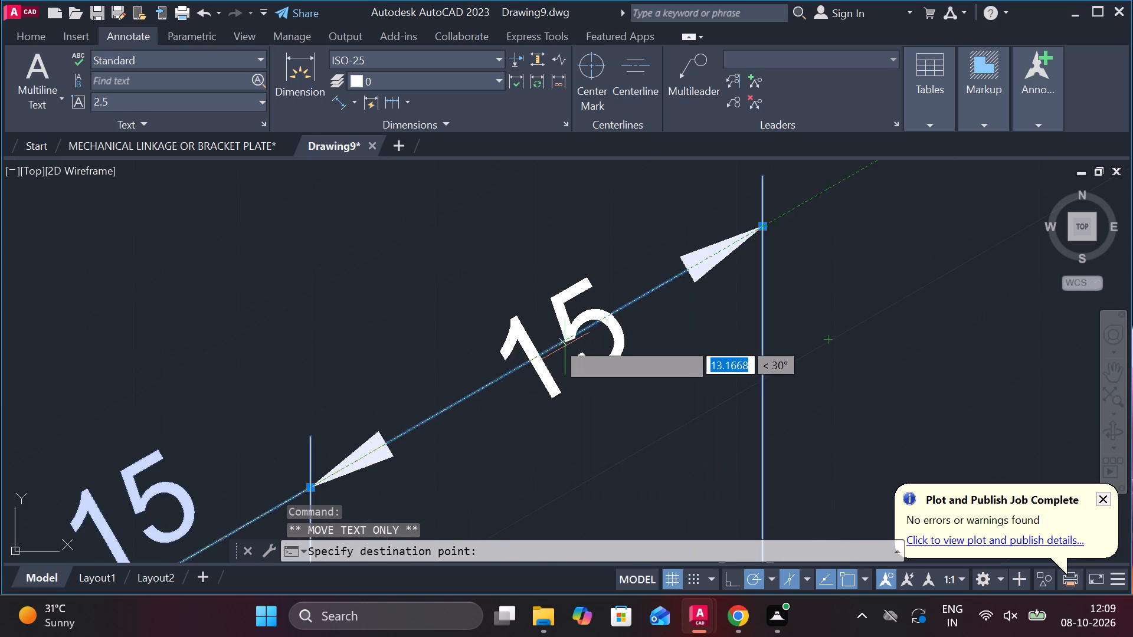
{"action": "left_click", "coordinate": [552, 338]}
{"action": "key", "text": "grave"}
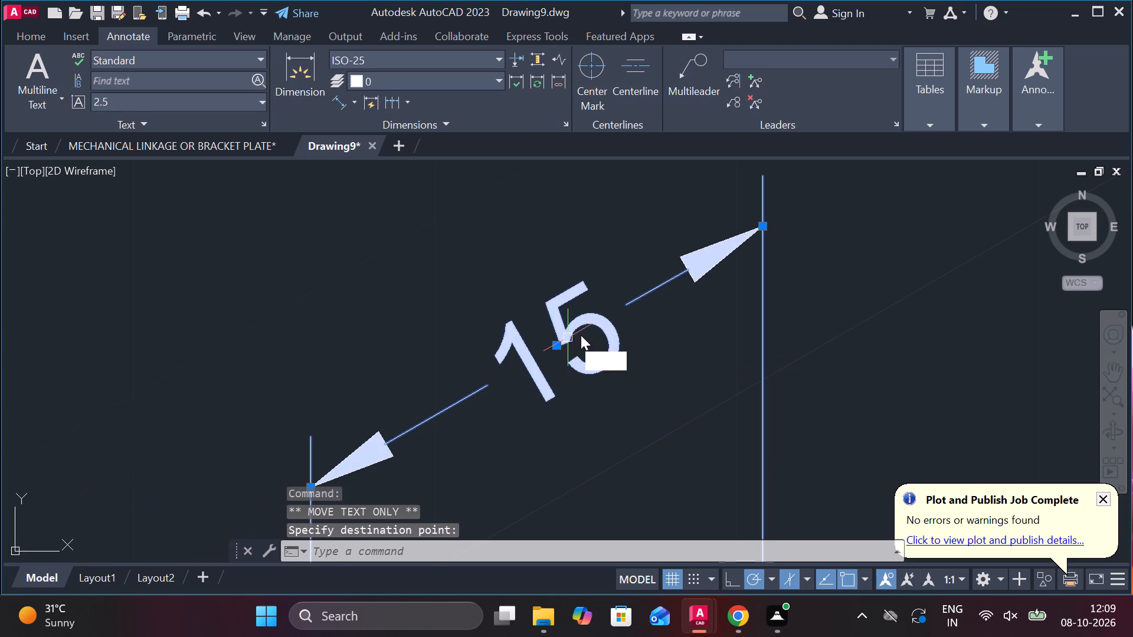
{"action": "scroll", "coordinate": [581, 335], "scroll_direction": "down", "scroll_amount": 3}
{"action": "key", "text": "Escape"}
{"action": "scroll", "coordinate": [732, 319], "scroll_direction": "down", "scroll_amount": 1}
Add an aligned dimension for the gap between the facing top corners of the rear and front lugs, placed above them.
{"action": "middle_click_drag", "start_coordinate": [757, 336], "coordinate": [683, 284]}
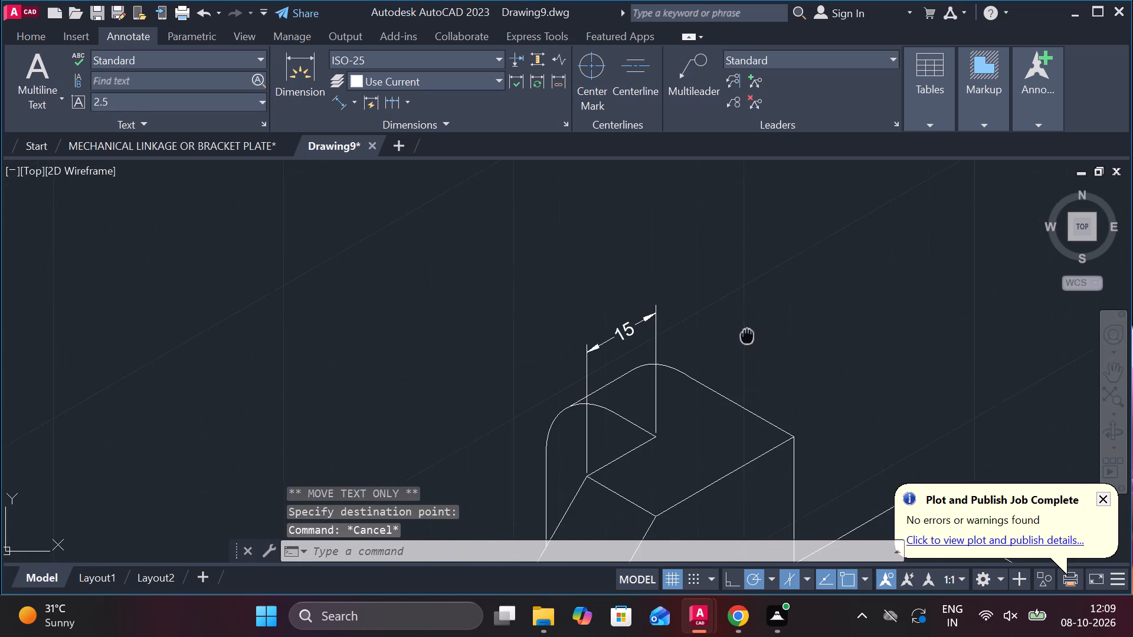
{"action": "middle_click_drag", "start_coordinate": [683, 284], "coordinate": [469, 111]}
{"action": "scroll", "coordinate": [471, 109], "scroll_direction": "down", "scroll_amount": 1}
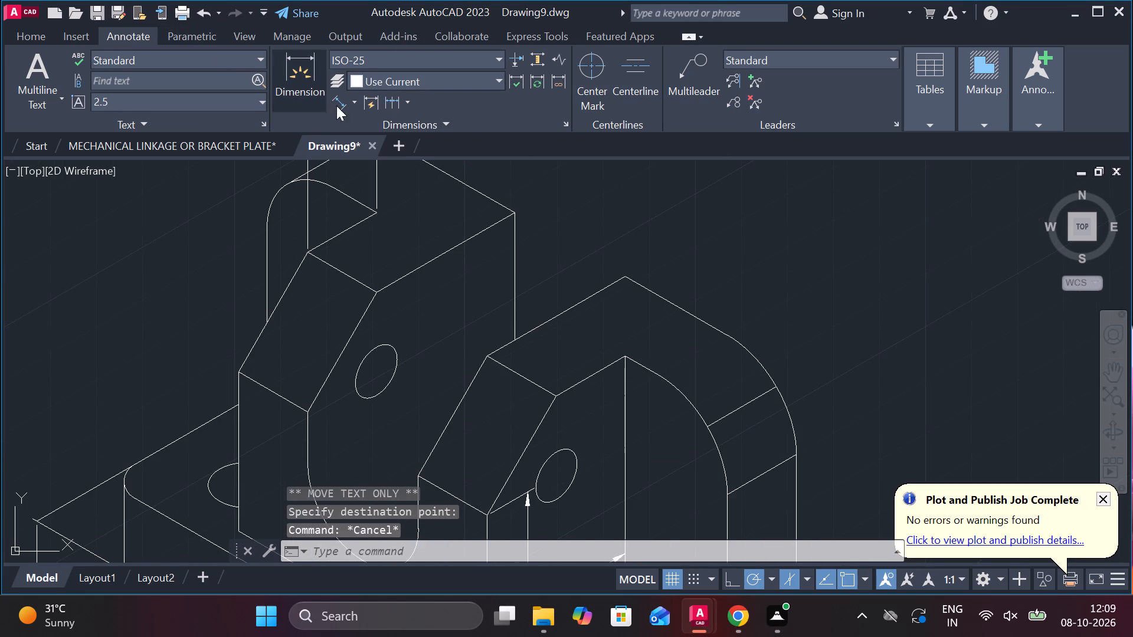
{"action": "left_click", "coordinate": [344, 103]}
{"action": "scroll", "coordinate": [590, 183], "scroll_direction": "down", "scroll_amount": 1}
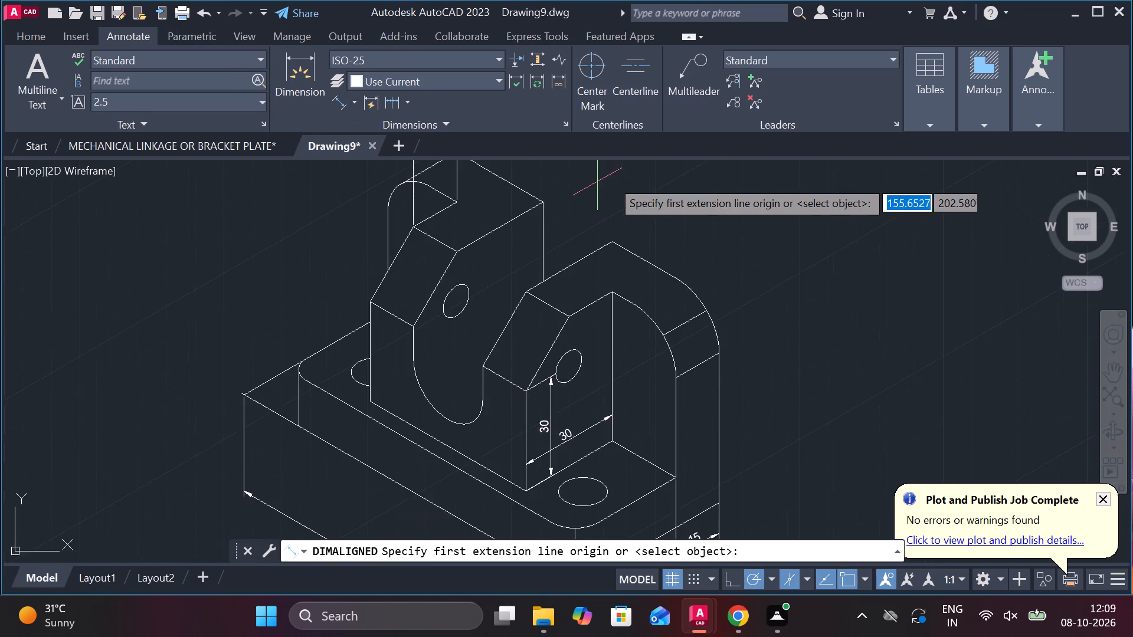
{"action": "middle_click_drag", "start_coordinate": [568, 242], "coordinate": [519, 317]}
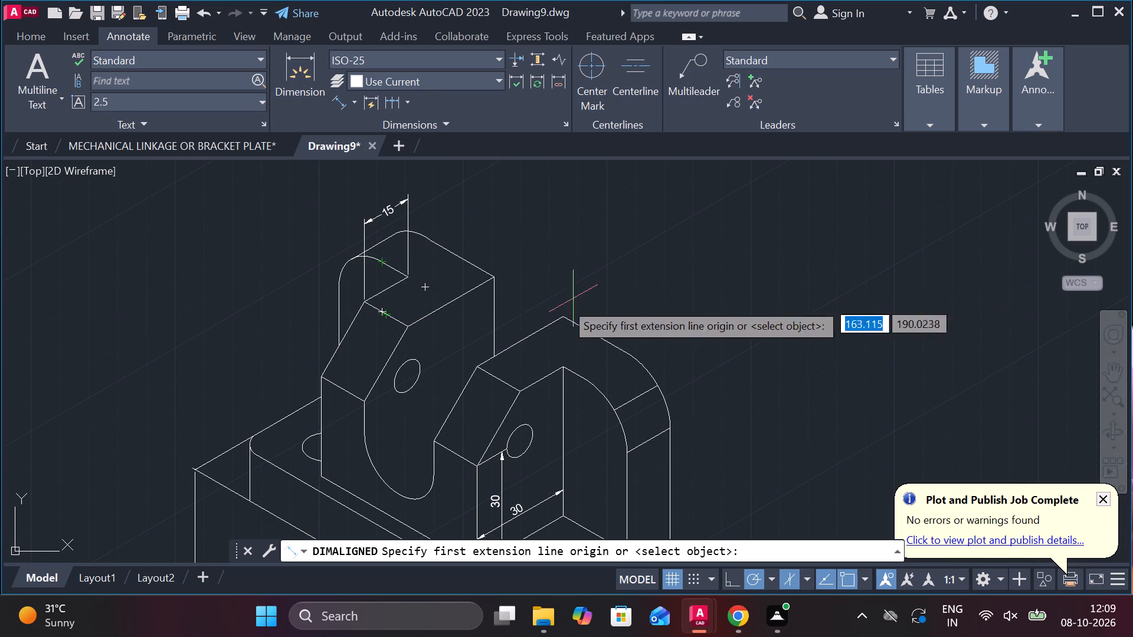
{"action": "left_click", "coordinate": [490, 280]}
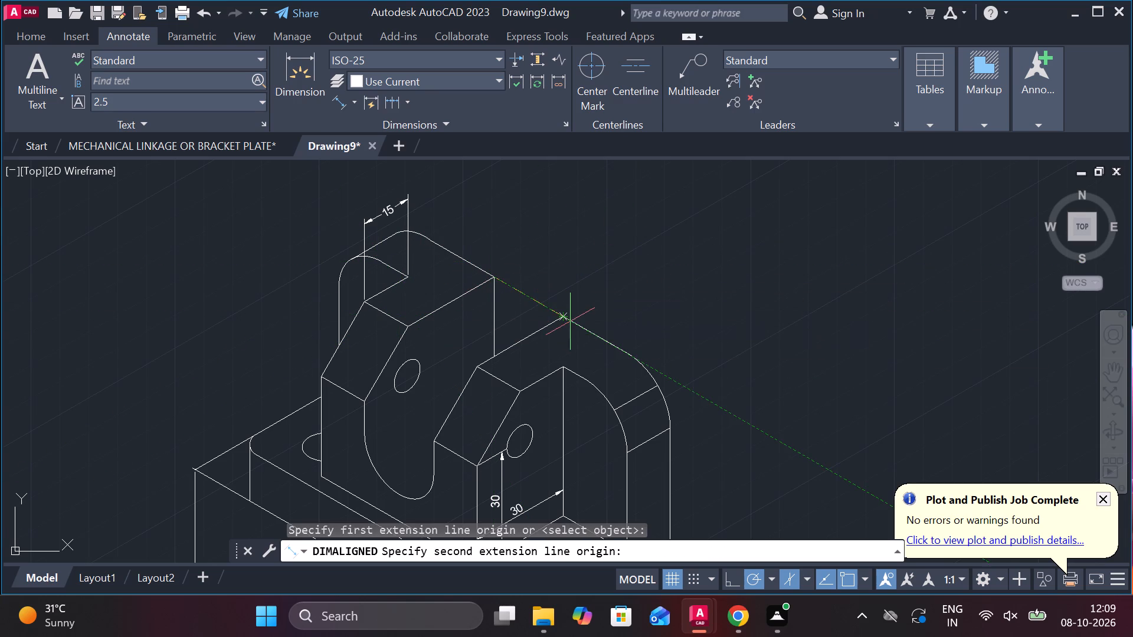
{"action": "left_click", "coordinate": [570, 321]}
{"action": "left_click", "coordinate": [605, 287]}
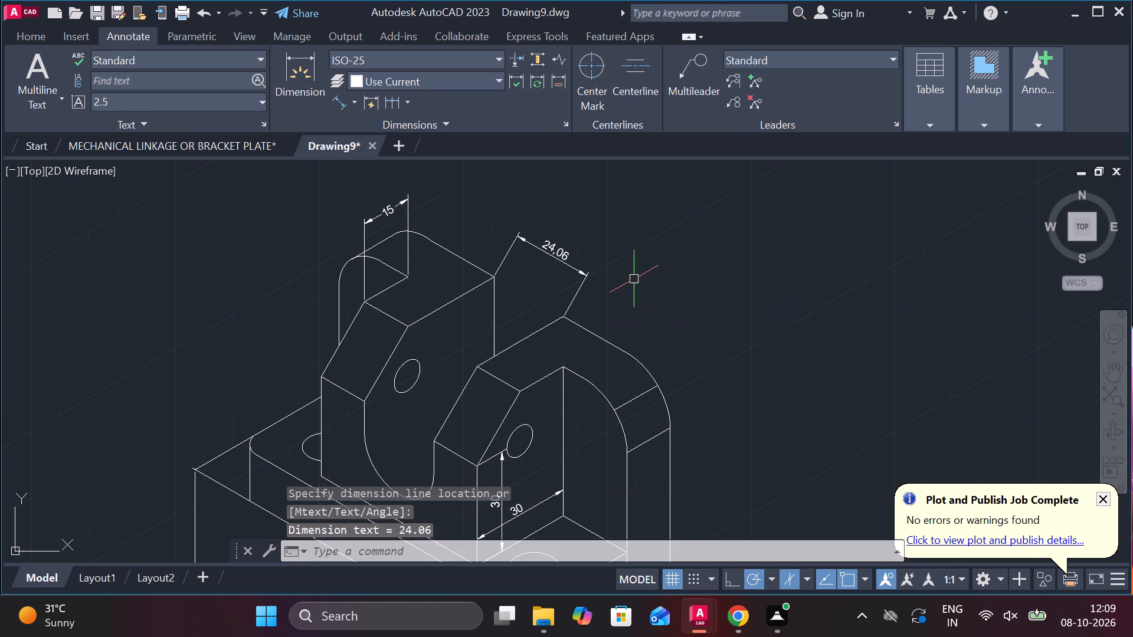
Add an aligned dimension between the centres of the two lugs' rounded outer corners, placed beyond the gap dimension.
{"action": "key", "text": "space"}
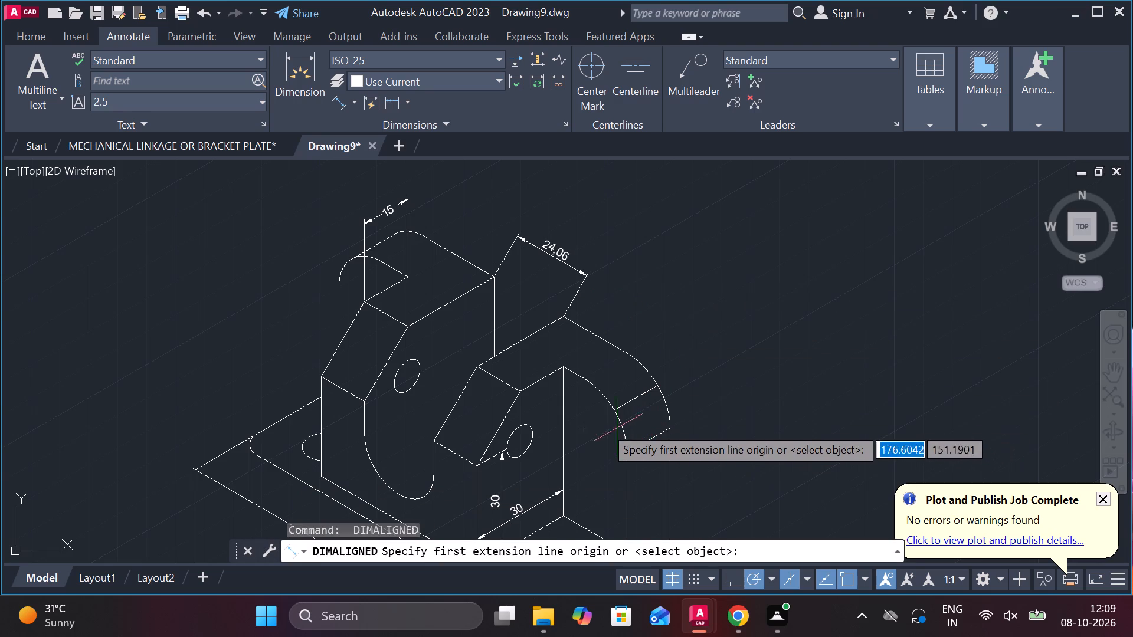
{"action": "left_click", "coordinate": [589, 426]}
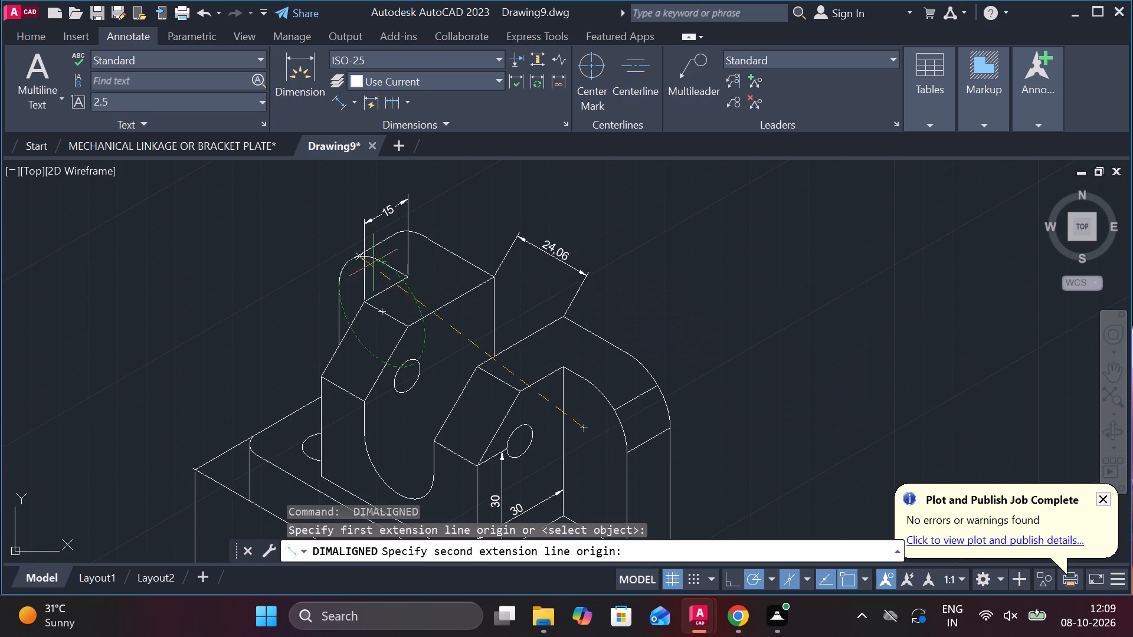
{"action": "left_click", "coordinate": [380, 308]}
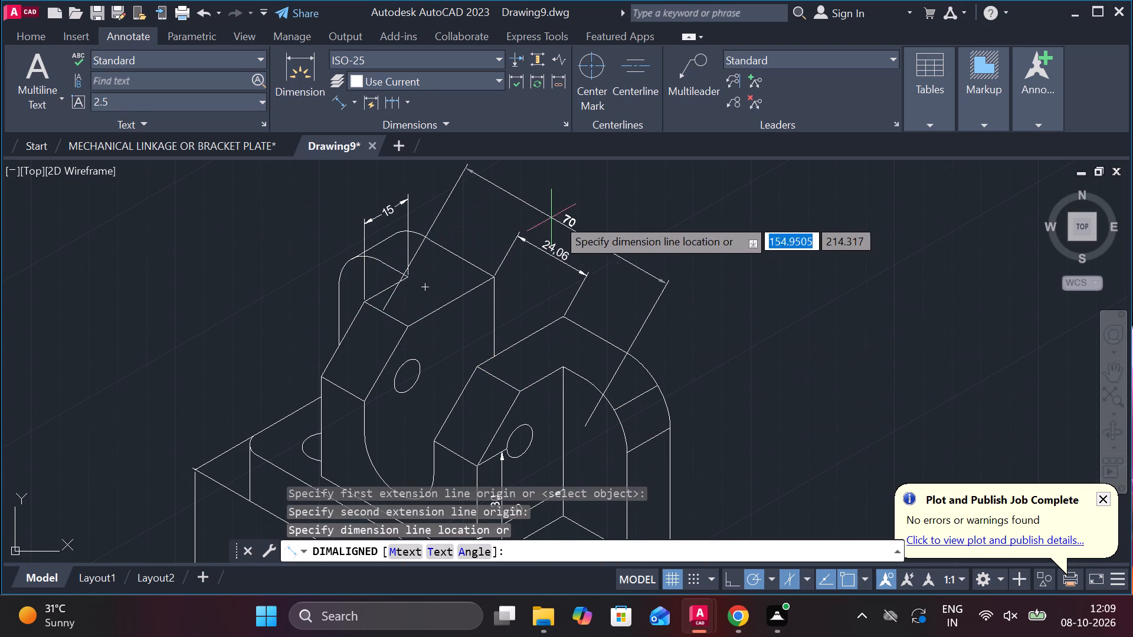
{"action": "left_click", "coordinate": [621, 255]}
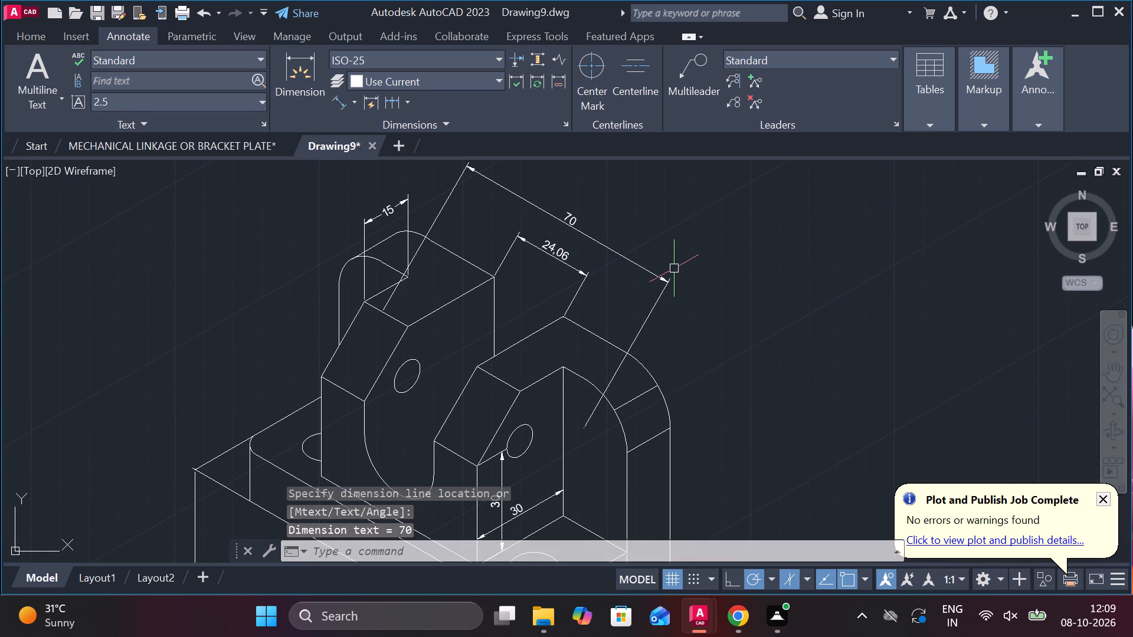
Add an aligned dimension along the front lug's outer vertical edge, from its base to the start of the curve, placed outside it.
{"action": "middle_click_drag", "start_coordinate": [657, 274], "coordinate": [570, 173]}
{"action": "key", "text": "space"}
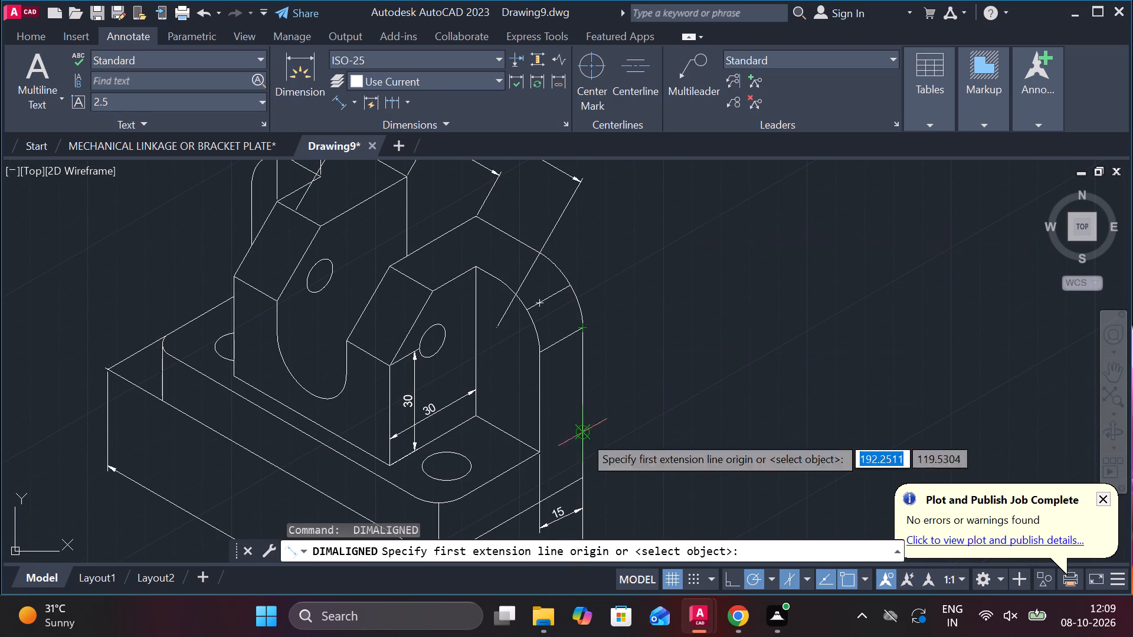
{"action": "left_click", "coordinate": [584, 487]}
{"action": "left_click", "coordinate": [577, 329]}
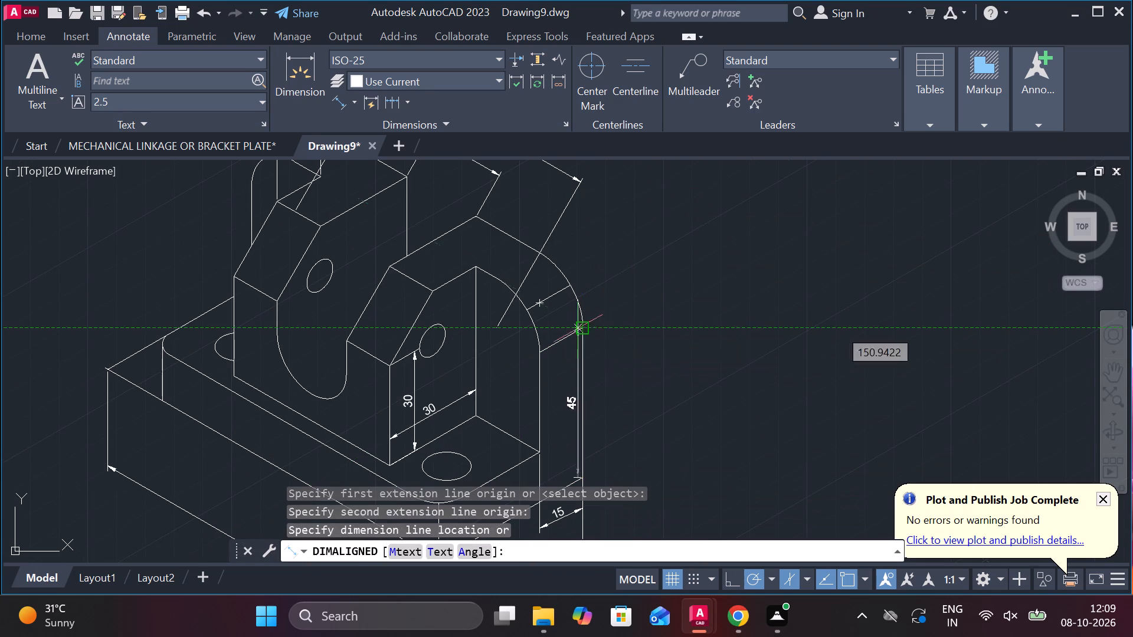
{"action": "left_click", "coordinate": [633, 327]}
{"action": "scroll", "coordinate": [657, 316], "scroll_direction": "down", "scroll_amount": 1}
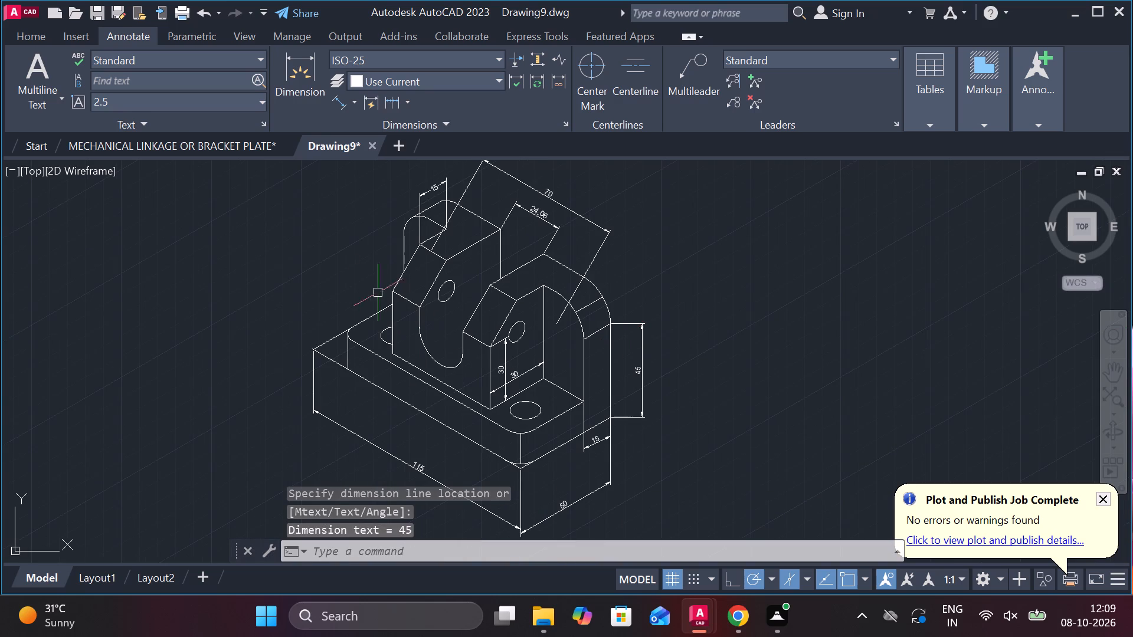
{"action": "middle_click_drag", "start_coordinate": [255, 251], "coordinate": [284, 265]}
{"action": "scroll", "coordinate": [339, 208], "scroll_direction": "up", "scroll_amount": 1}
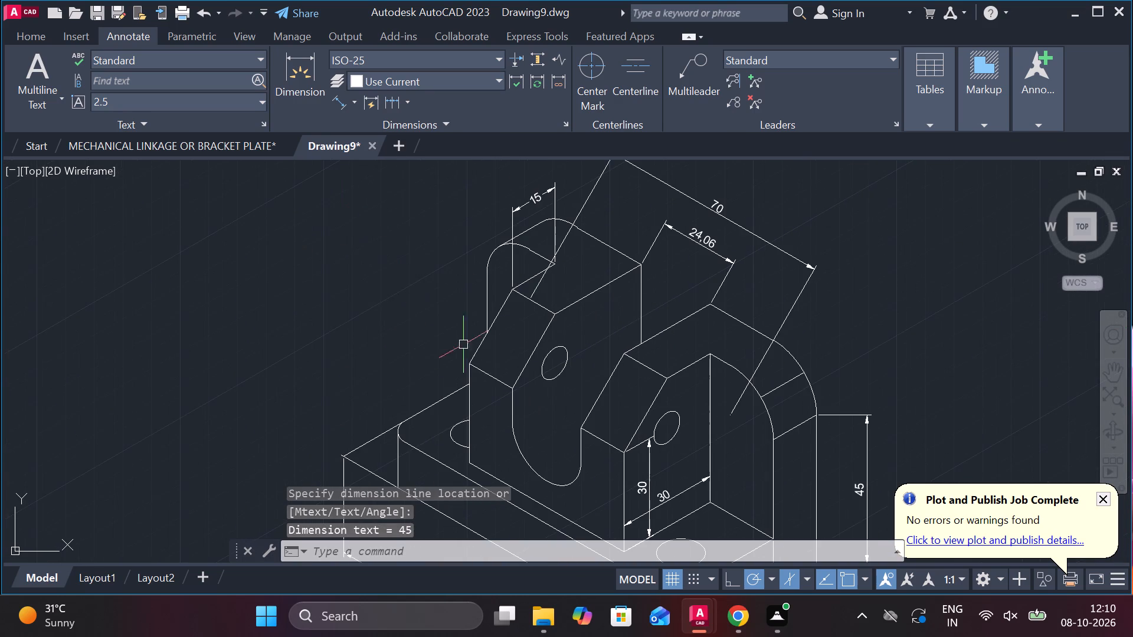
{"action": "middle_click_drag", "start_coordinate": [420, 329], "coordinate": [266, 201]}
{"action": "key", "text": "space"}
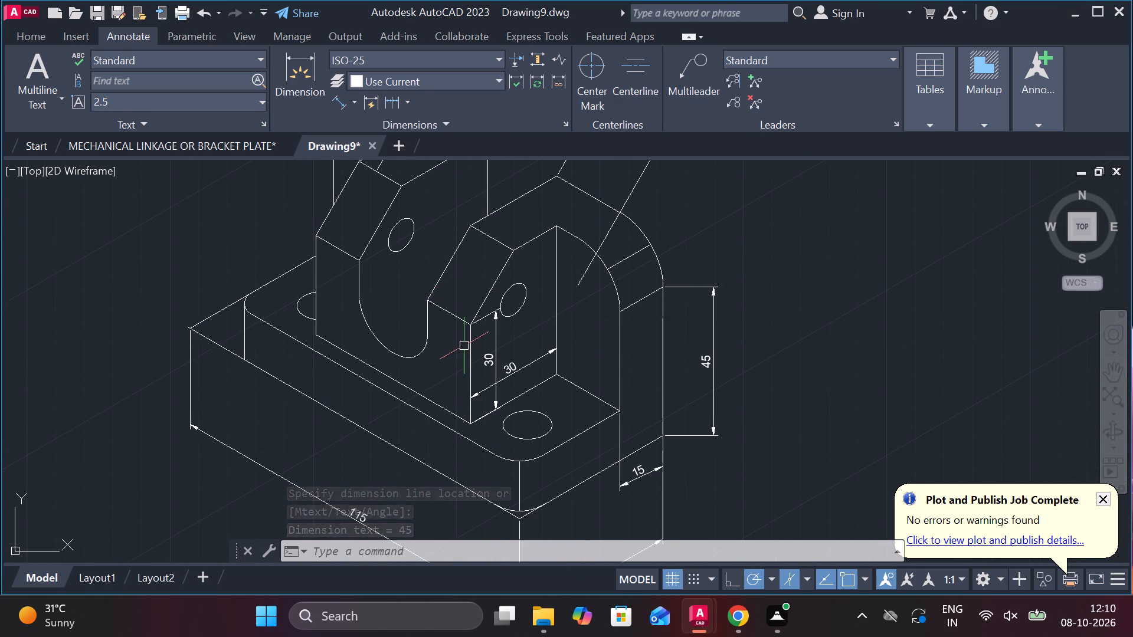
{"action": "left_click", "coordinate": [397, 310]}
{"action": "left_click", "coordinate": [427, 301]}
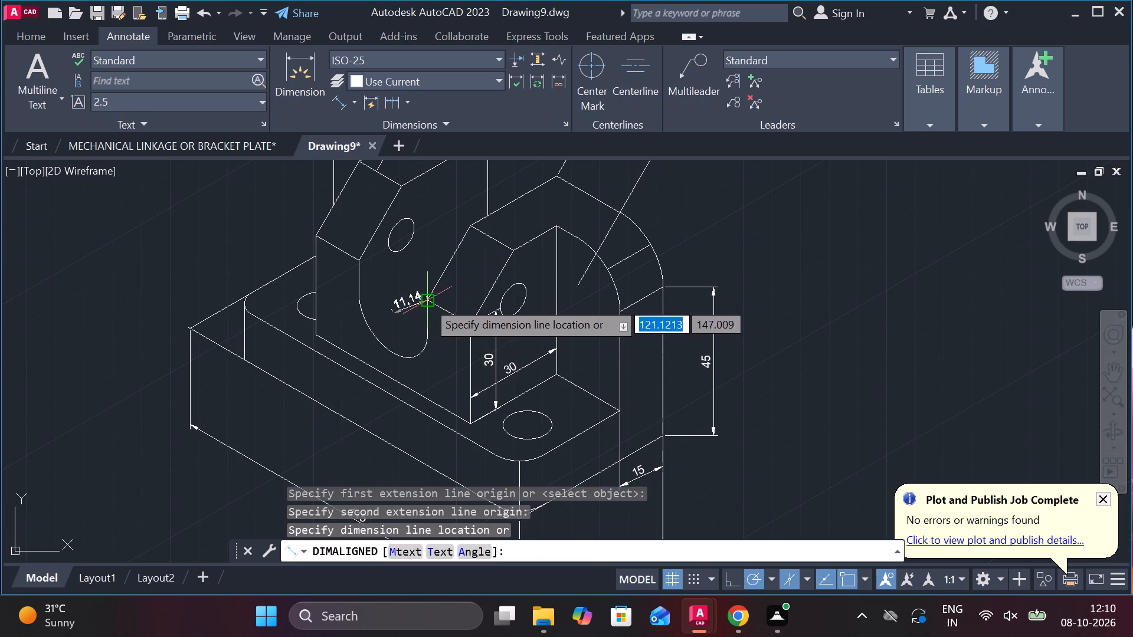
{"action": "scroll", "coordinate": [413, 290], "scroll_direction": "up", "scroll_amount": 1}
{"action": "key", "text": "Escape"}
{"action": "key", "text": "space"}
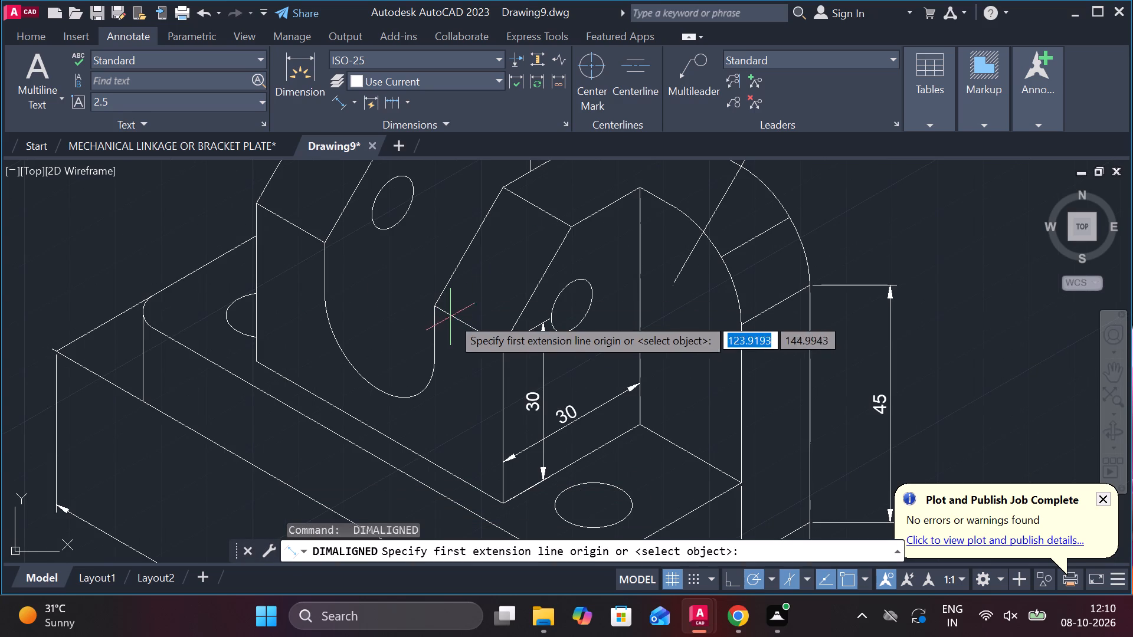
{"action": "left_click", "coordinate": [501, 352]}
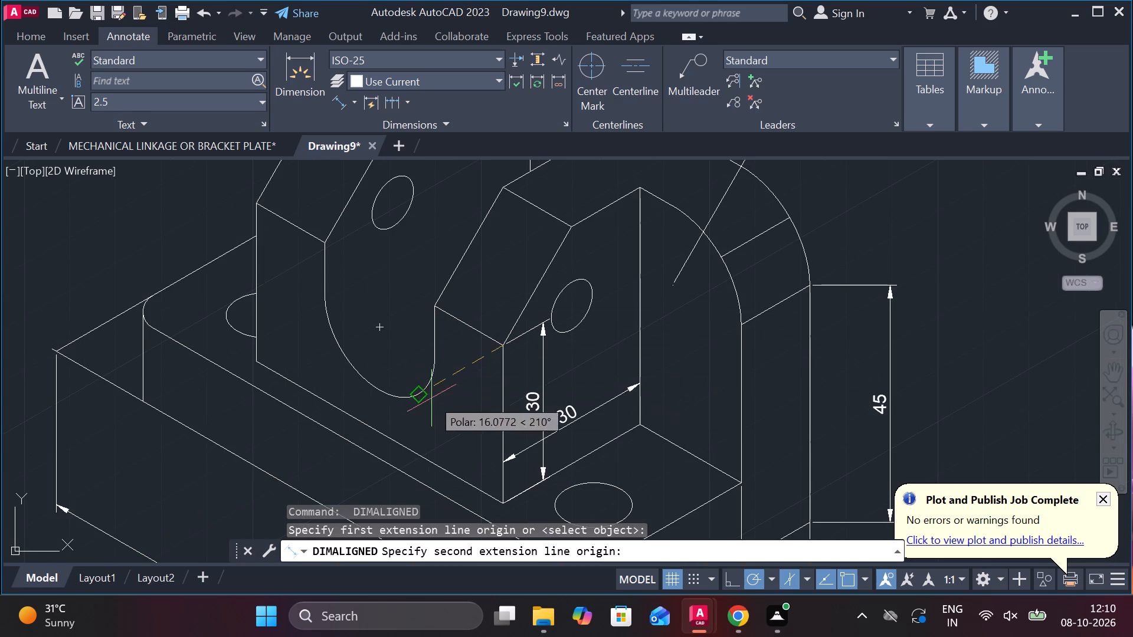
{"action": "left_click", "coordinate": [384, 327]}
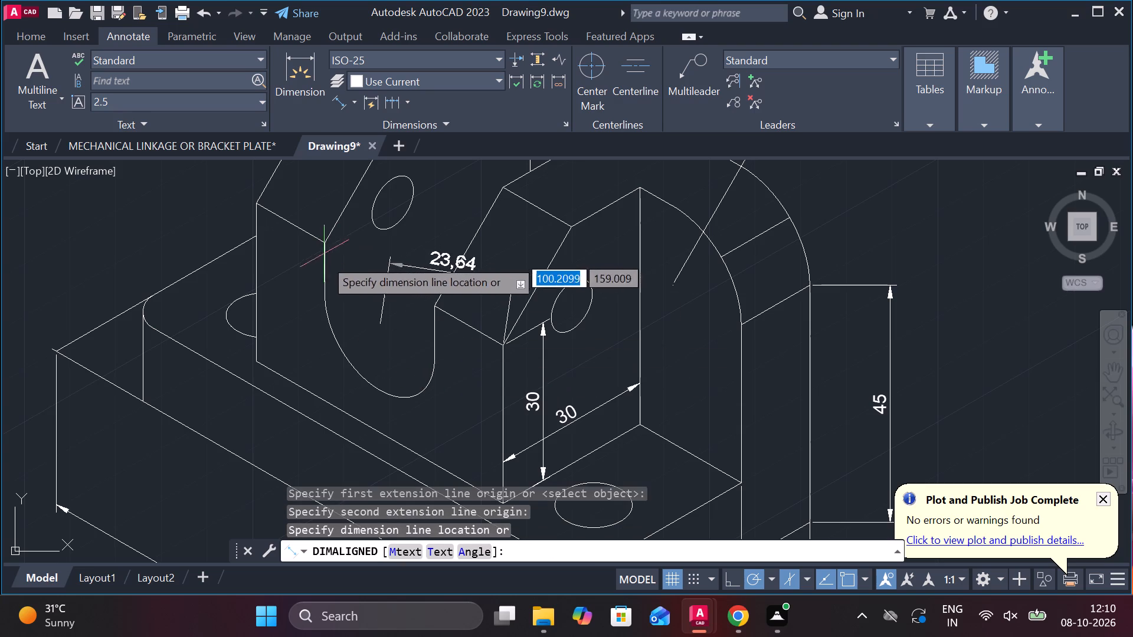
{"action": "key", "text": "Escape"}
Add an aligned dimension from the top corner of the U-shaped cut-out's front edge to its arc centre, placed just above those points.
{"action": "key", "text": "space"}
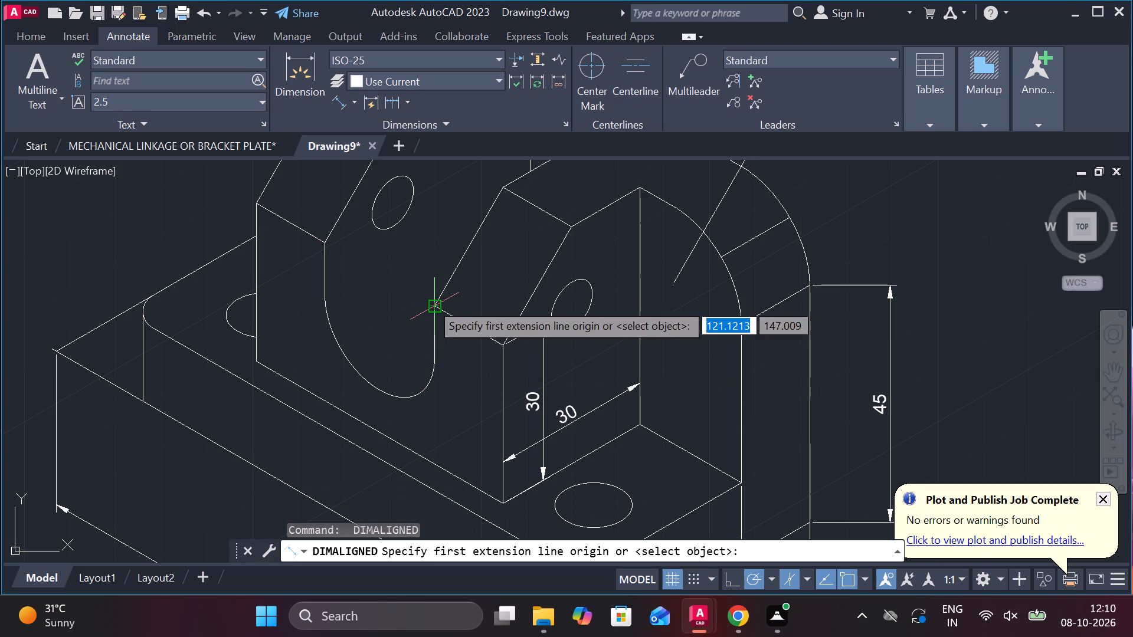
{"action": "left_click", "coordinate": [430, 302]}
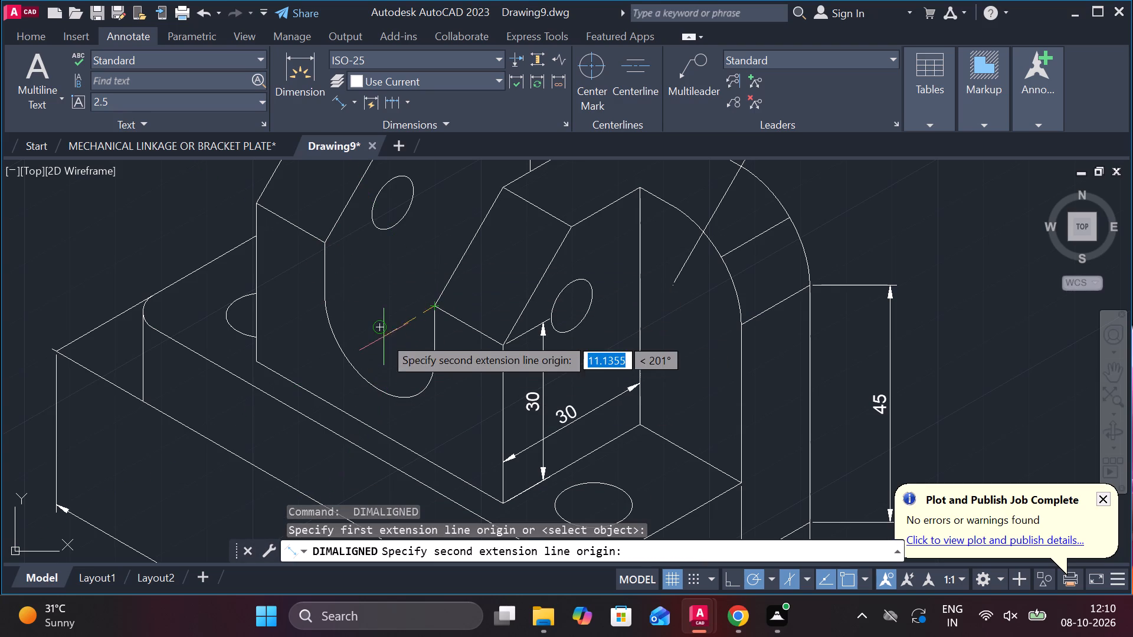
{"action": "left_click", "coordinate": [382, 330]}
{"action": "left_click", "coordinate": [400, 295]}
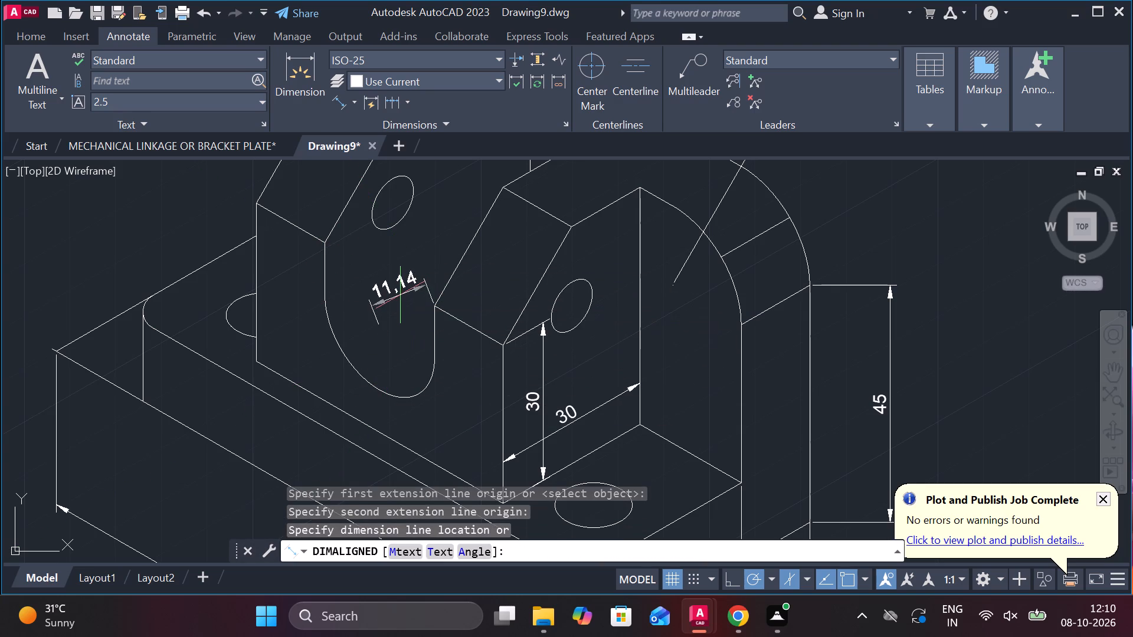
{"action": "scroll", "coordinate": [611, 270], "scroll_direction": "down", "scroll_amount": 2}
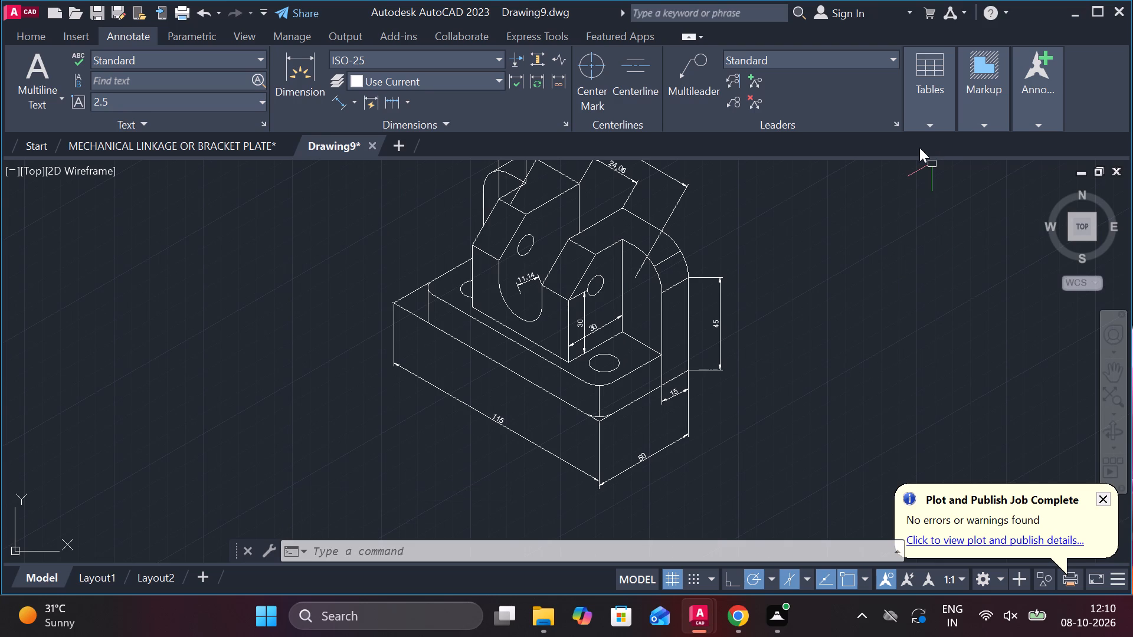
{"action": "middle_click_drag", "start_coordinate": [780, 280], "coordinate": [775, 351]}
{"action": "key", "text": "Escape"}
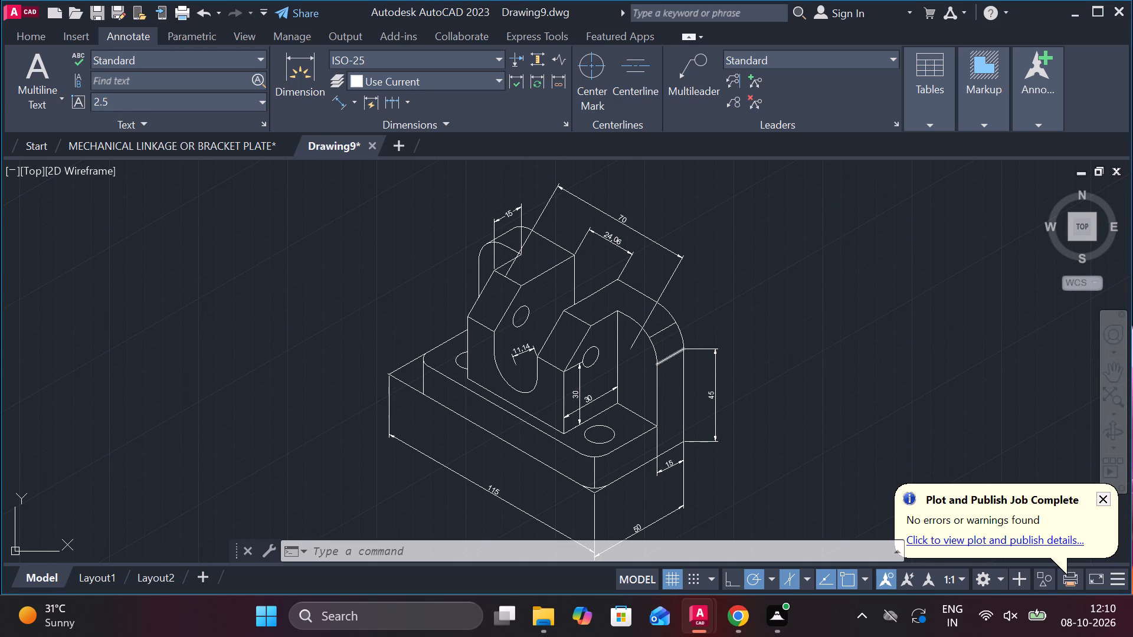
Modify the ISO-25 dimension style to use a text height of 4 and ISO standard text alignment.
{"action": "key", "text": "d"}
{"action": "key", "text": "Return"}
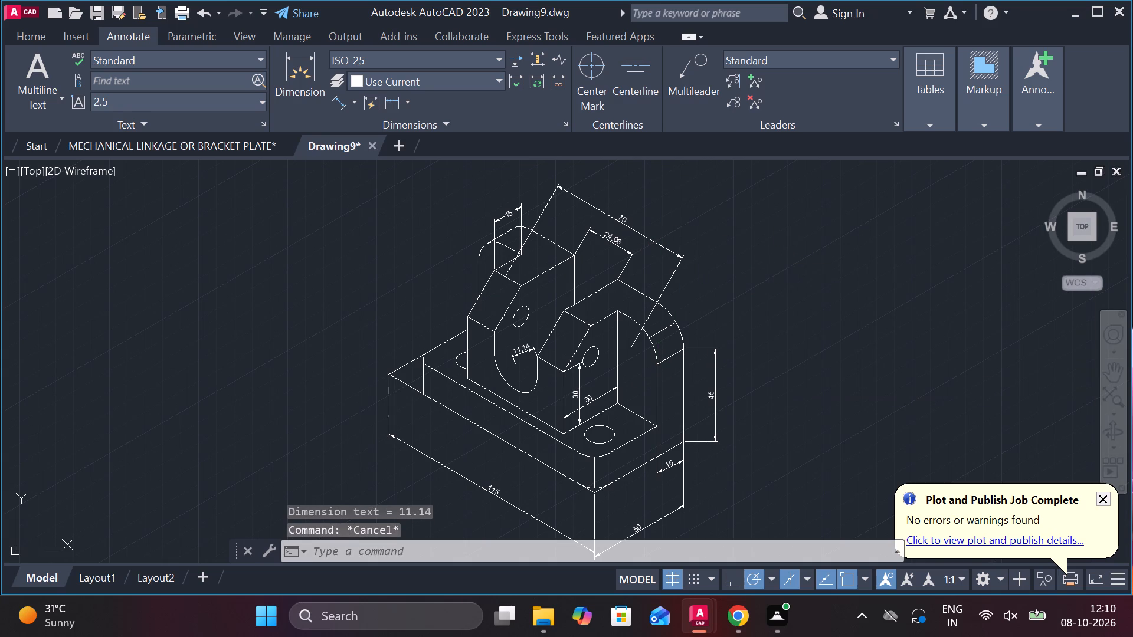
{"action": "left_click", "coordinate": [756, 267]}
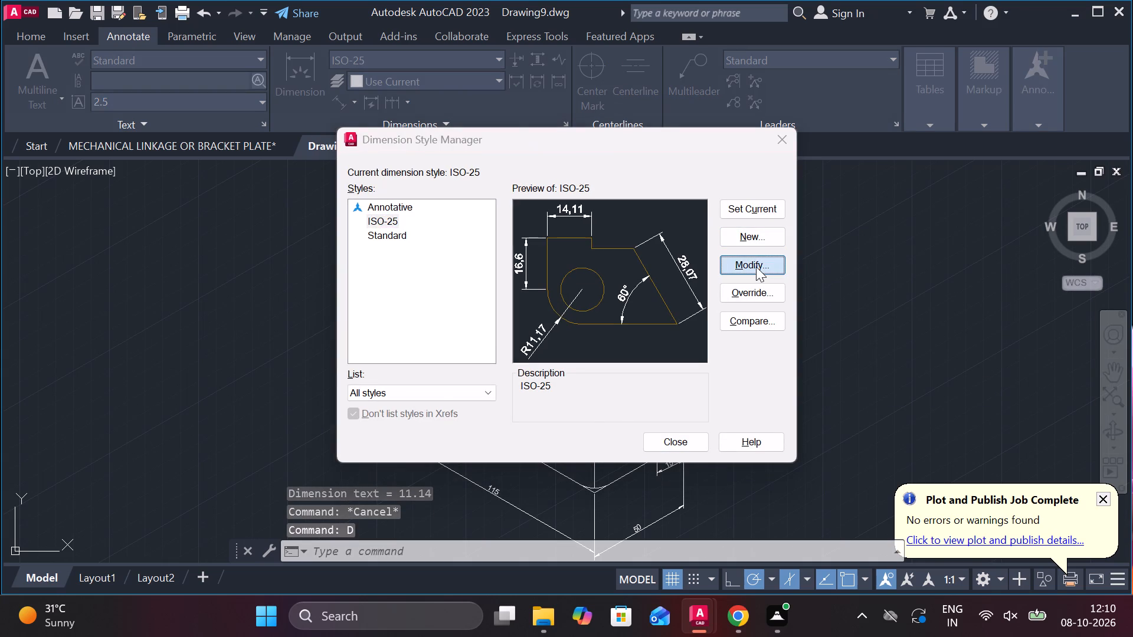
{"action": "left_click", "coordinate": [470, 101]}
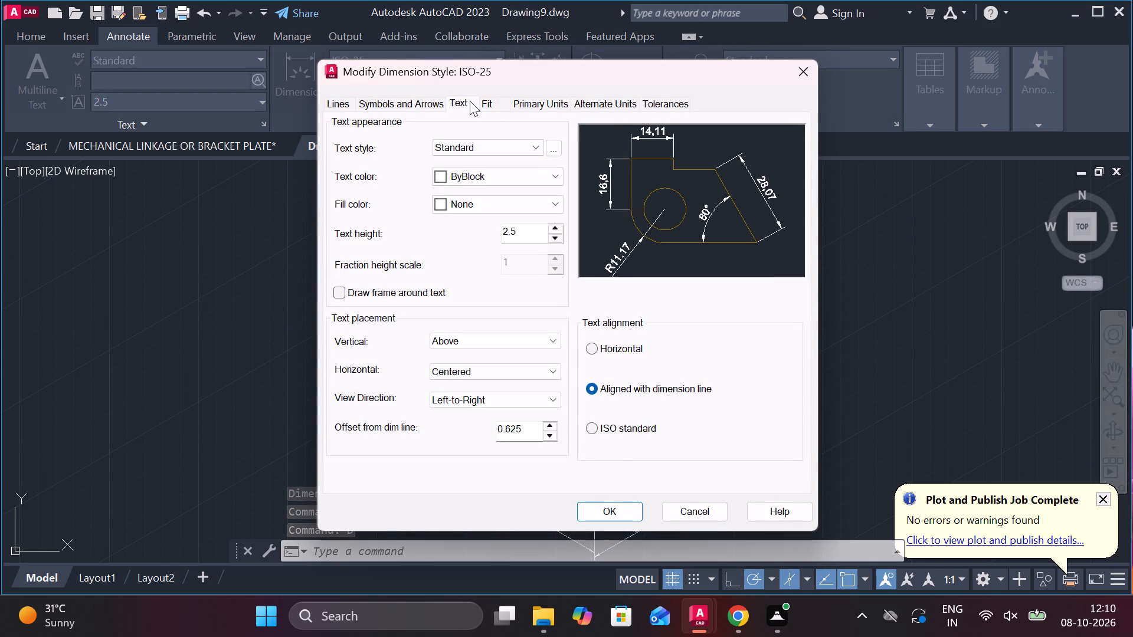
{"action": "left_click_drag", "start_coordinate": [528, 232], "coordinate": [442, 238]}
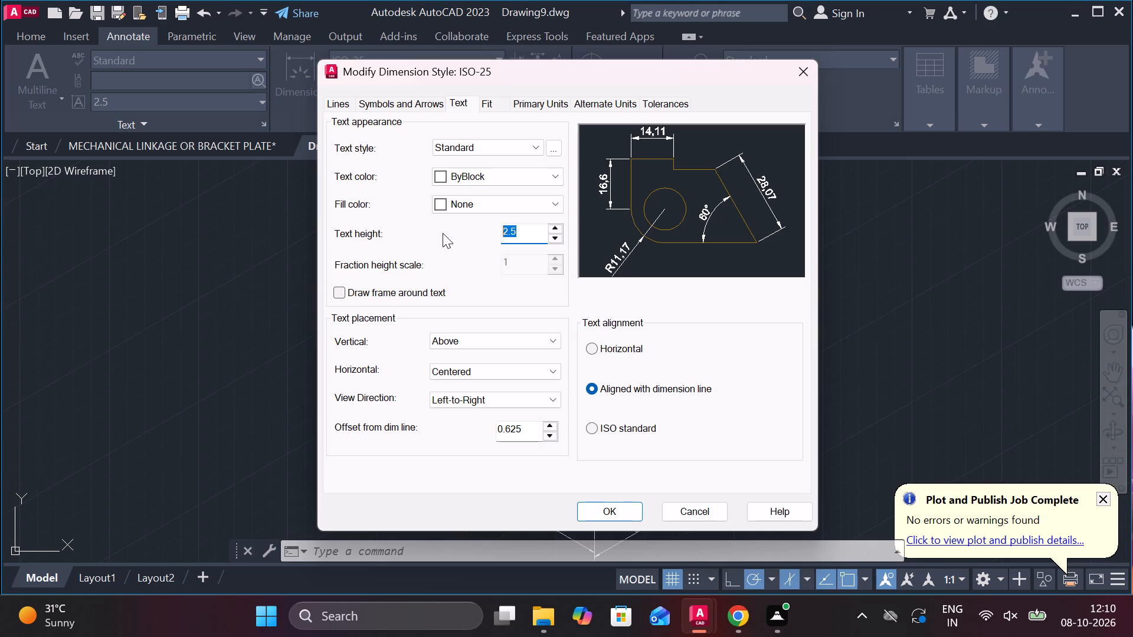
{"action": "key", "text": "4"}
{"action": "left_click", "coordinate": [585, 430]}
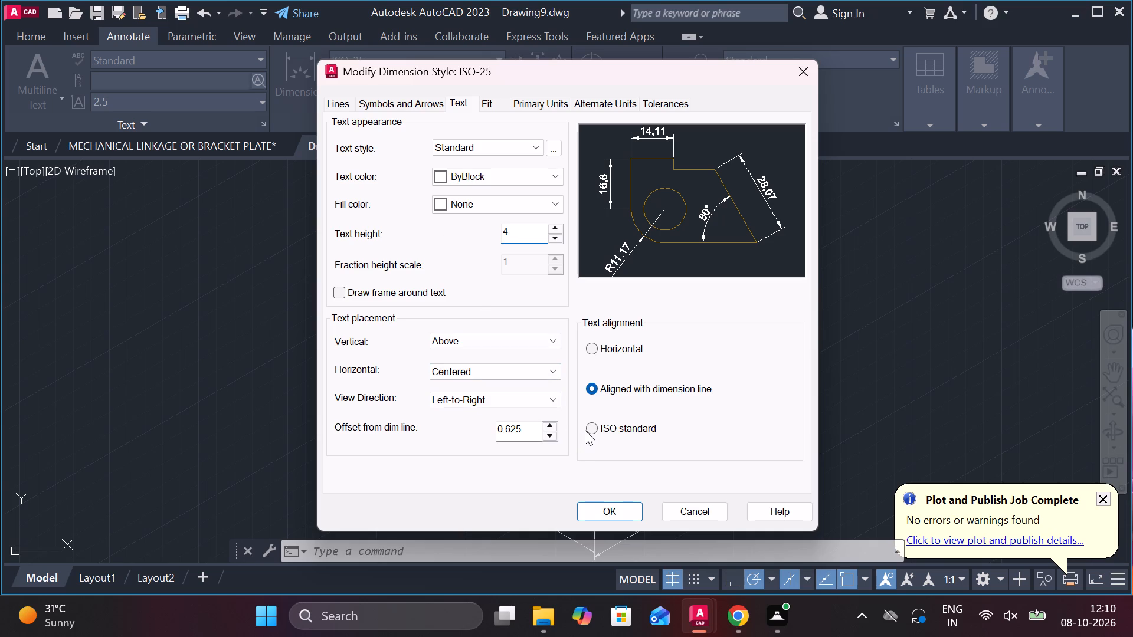
{"action": "left_click", "coordinate": [590, 429]}
Set the dimension style's arrow size to 3.
{"action": "left_click", "coordinate": [413, 96]}
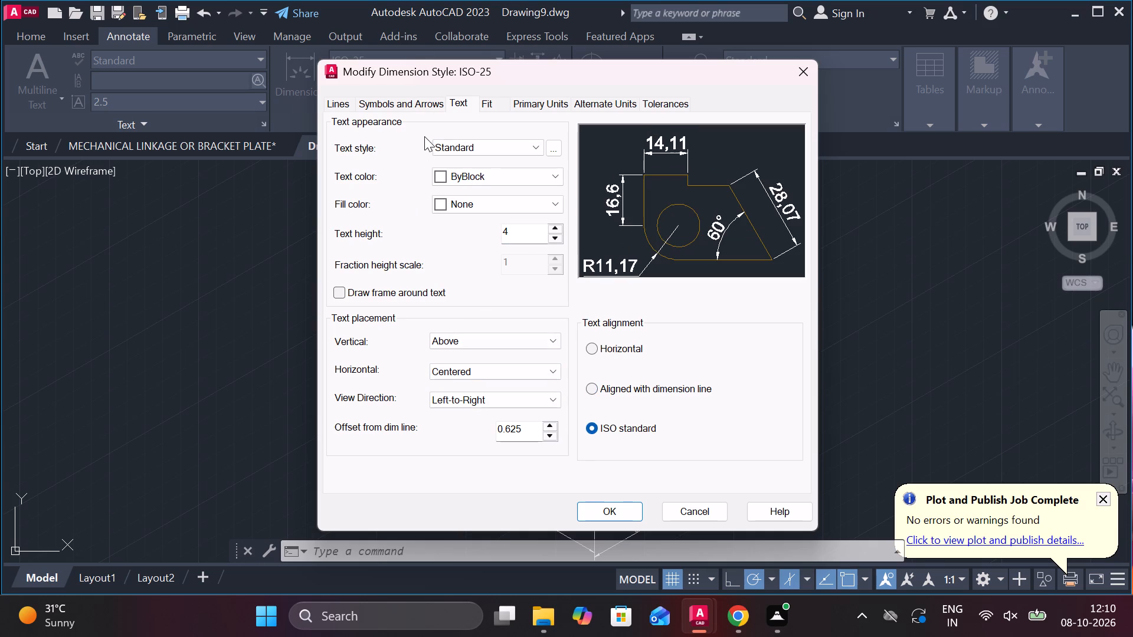
{"action": "left_click", "coordinate": [427, 106]}
{"action": "left_click_drag", "start_coordinate": [372, 285], "coordinate": [312, 285]}
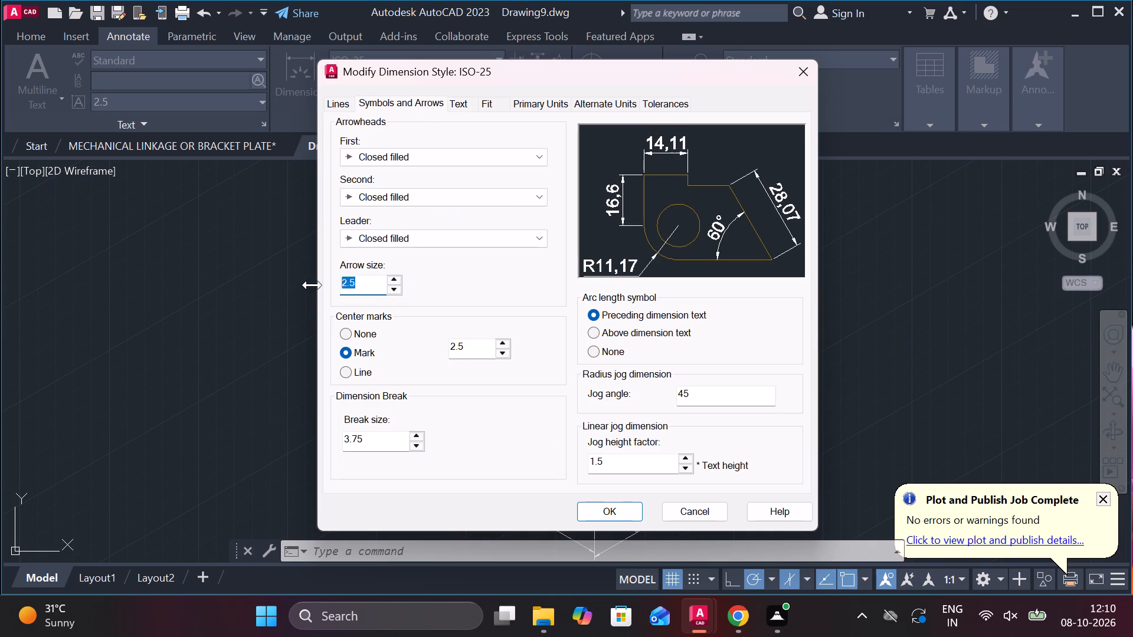
{"action": "key", "text": "3"}
{"action": "key", "text": "Return"}
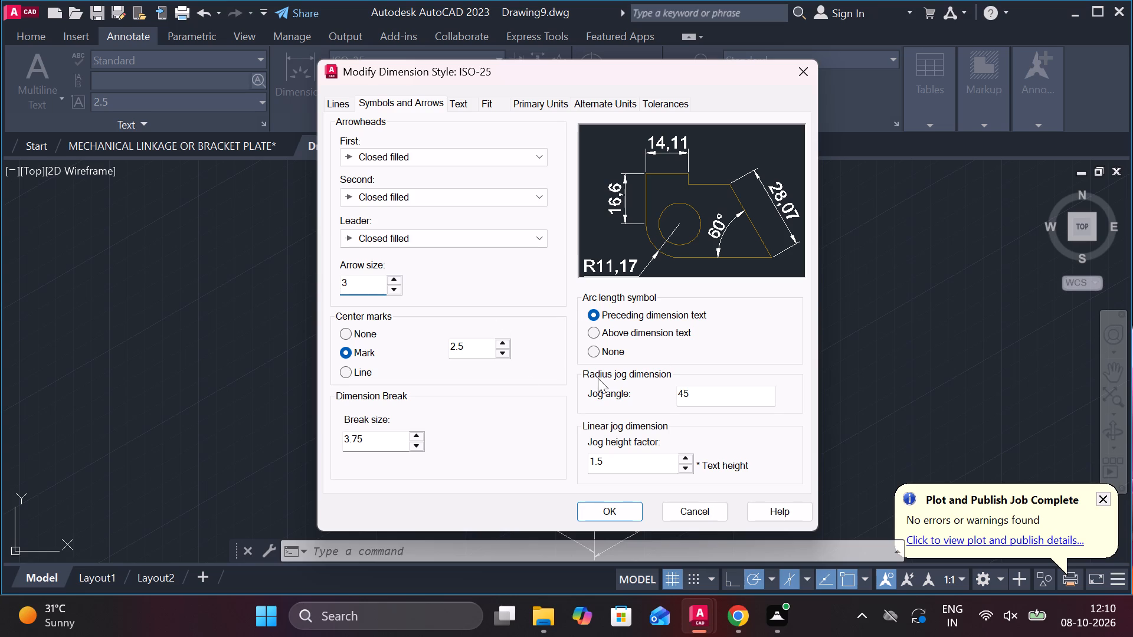
Set the linear dimension precision to 0, apply the style changes and make ISO-25 the current dimension style.
{"action": "left_click", "coordinate": [537, 101]}
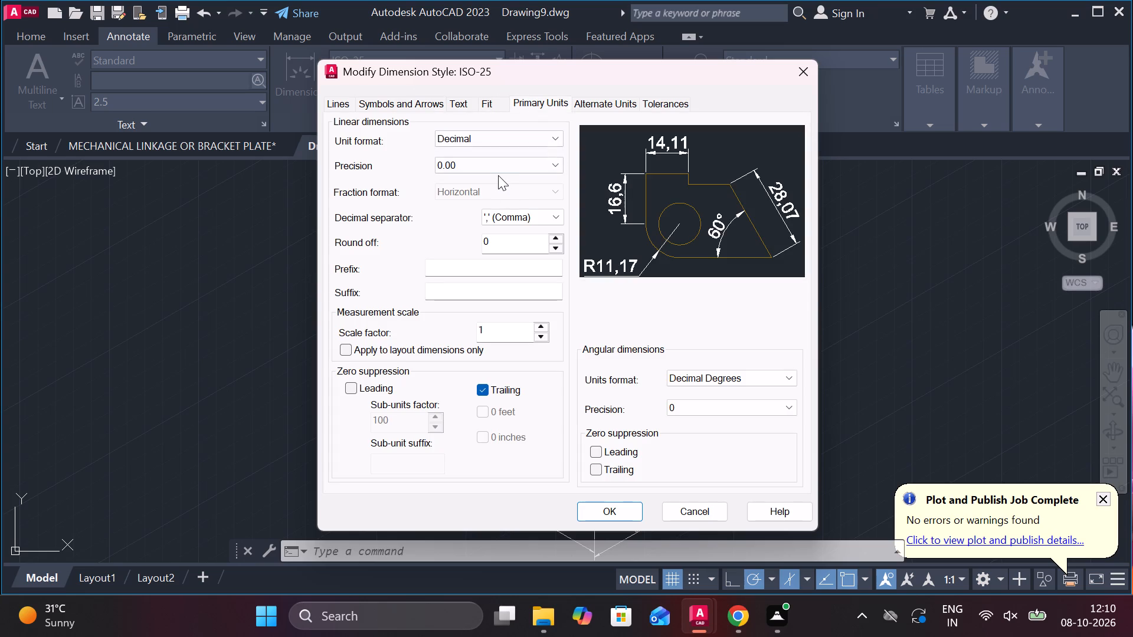
{"action": "left_click", "coordinate": [498, 175]}
{"action": "left_click", "coordinate": [497, 167]}
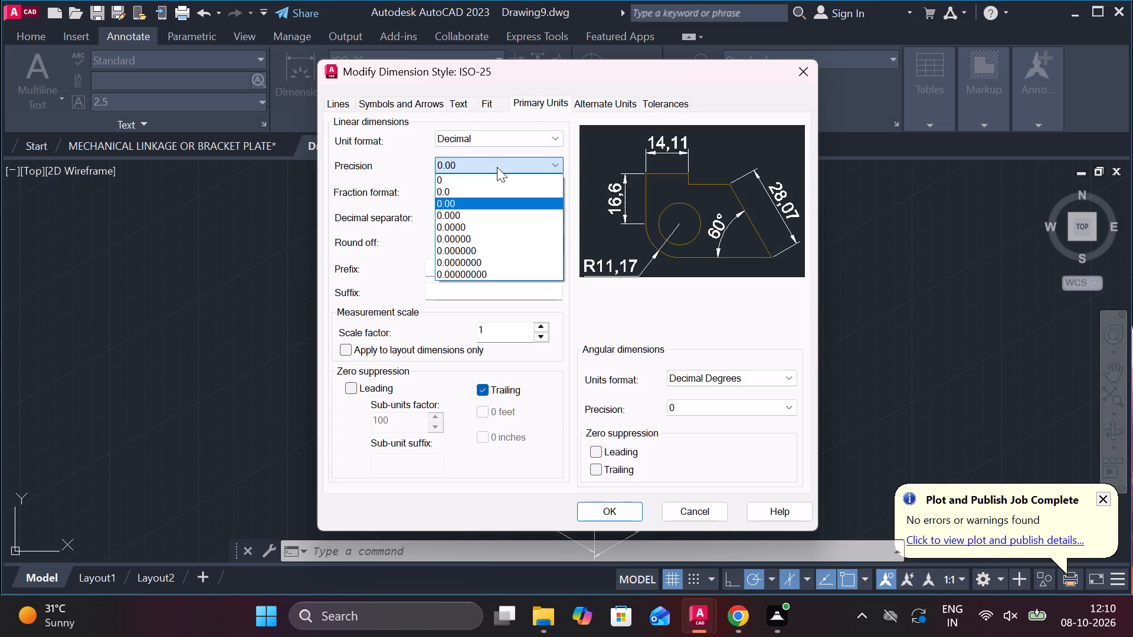
{"action": "left_click", "coordinate": [468, 174]}
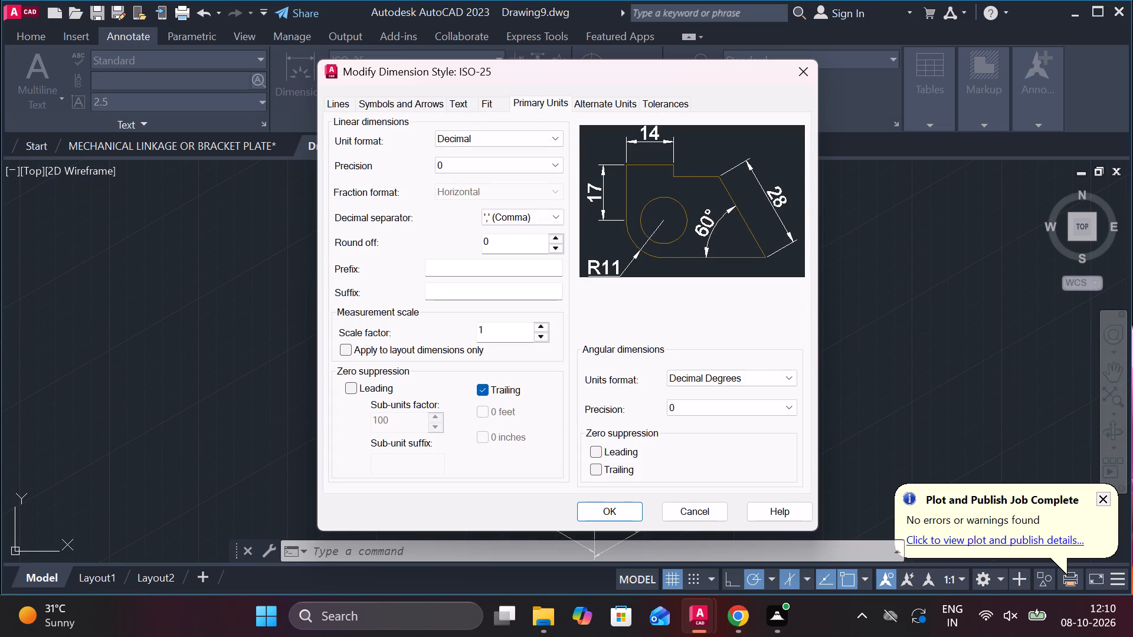
{"action": "left_click", "coordinate": [598, 510]}
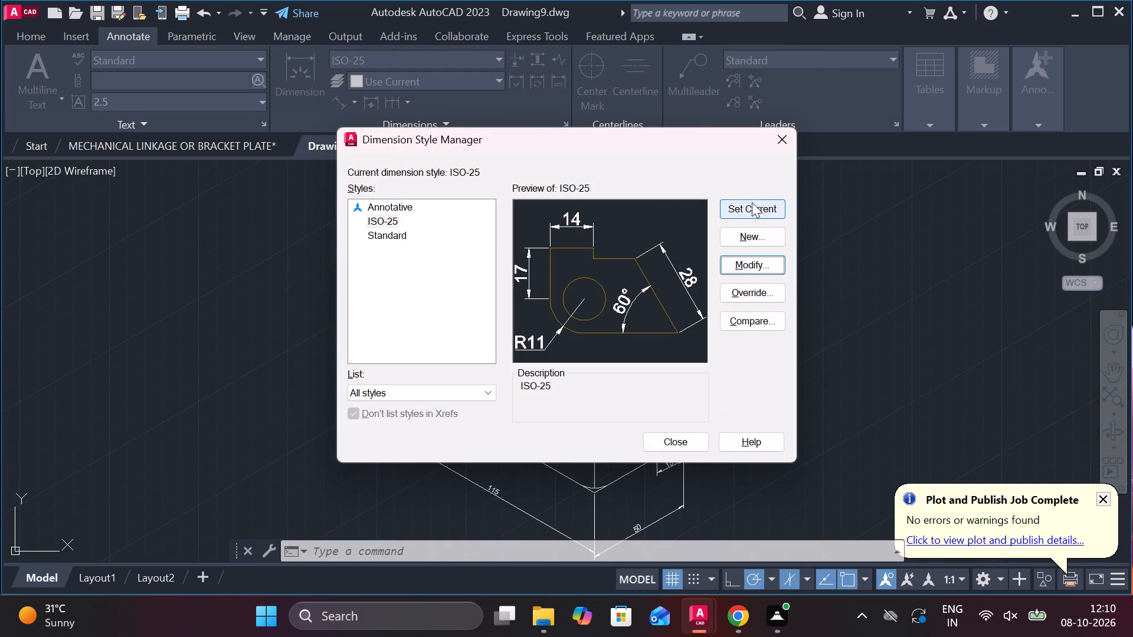
{"action": "left_click", "coordinate": [753, 205]}
{"action": "left_click", "coordinate": [676, 445]}
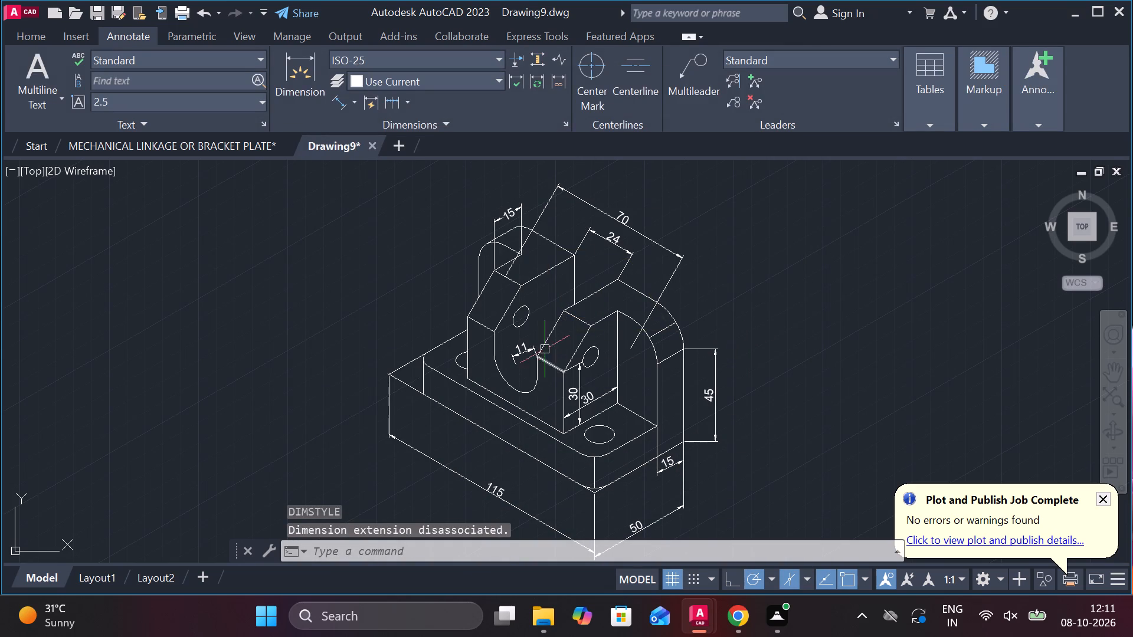
Replace the text of the dimension along the base's long edge with 100.
{"action": "scroll", "coordinate": [542, 343], "scroll_direction": "up", "scroll_amount": 1}
{"action": "scroll", "coordinate": [709, 323], "scroll_direction": "down", "scroll_amount": 1}
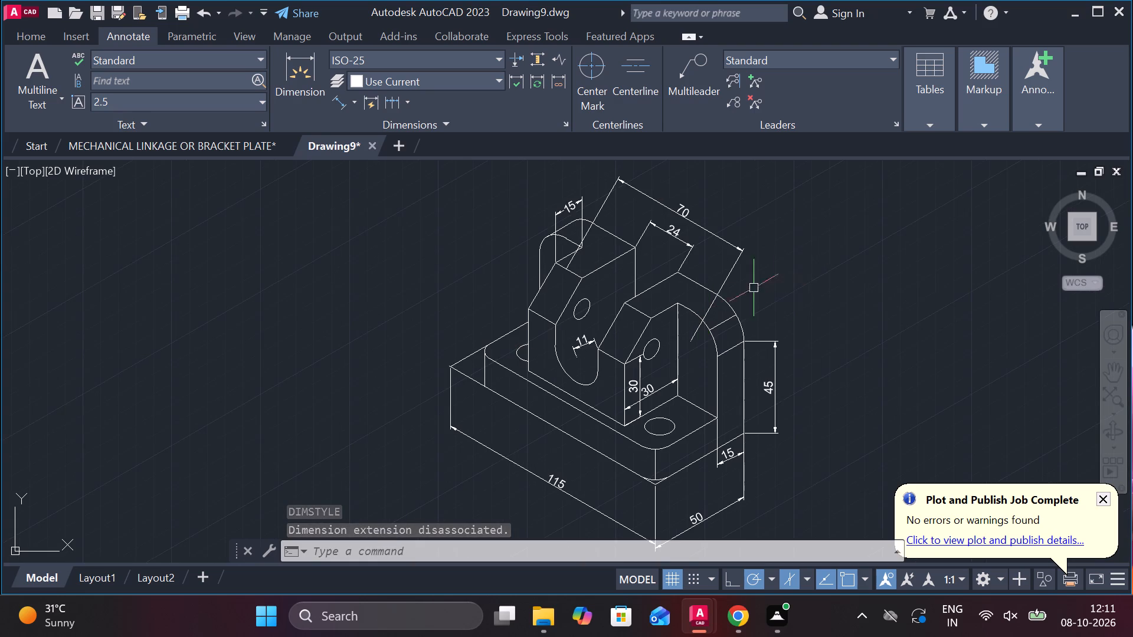
{"action": "middle_click_drag", "start_coordinate": [732, 294], "coordinate": [722, 297]}
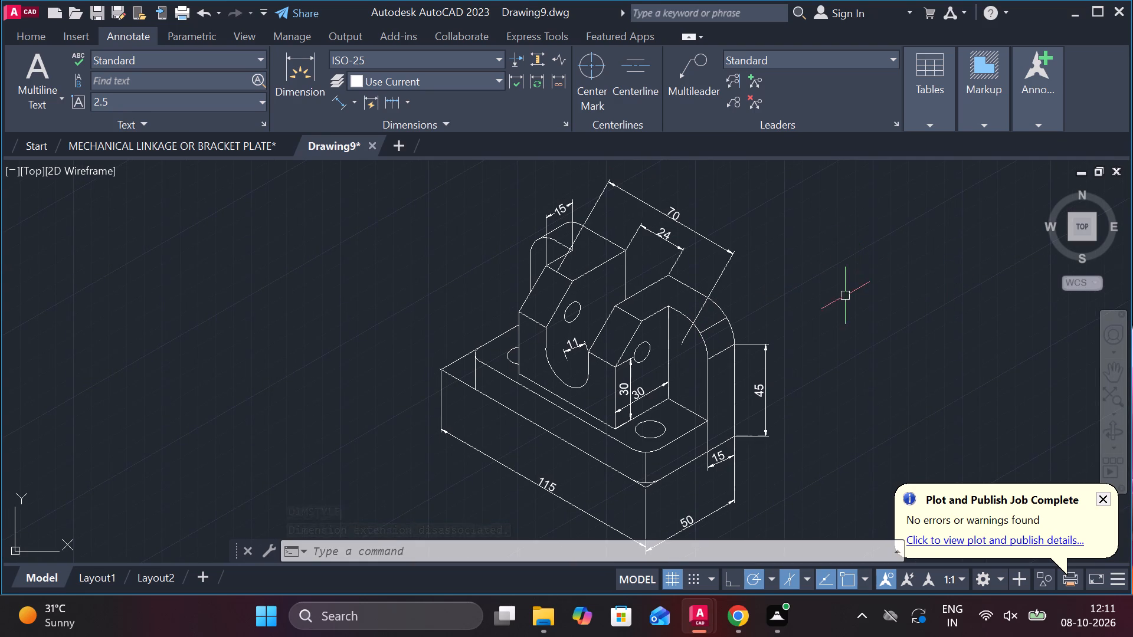
{"action": "middle_click_drag", "start_coordinate": [836, 297], "coordinate": [795, 171]}
{"action": "double_click", "coordinate": [512, 360]}
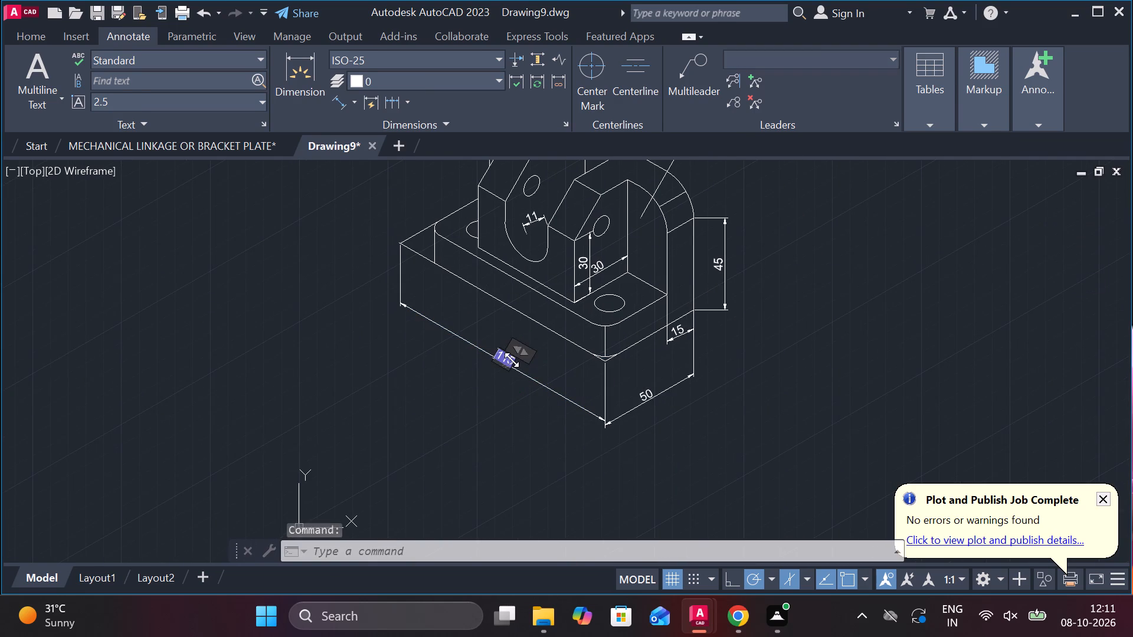
{"action": "key", "text": "Right"}
{"action": "key", "text": "Right"}
{"action": "key", "text": "BackSpace"}
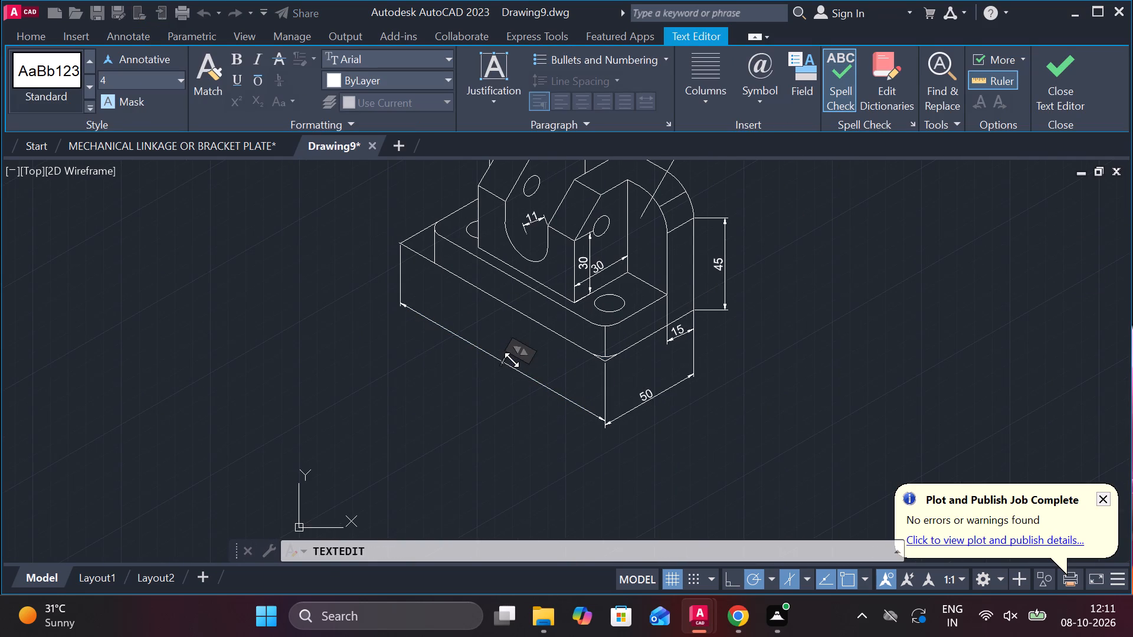
{"action": "type", "text": "100"}
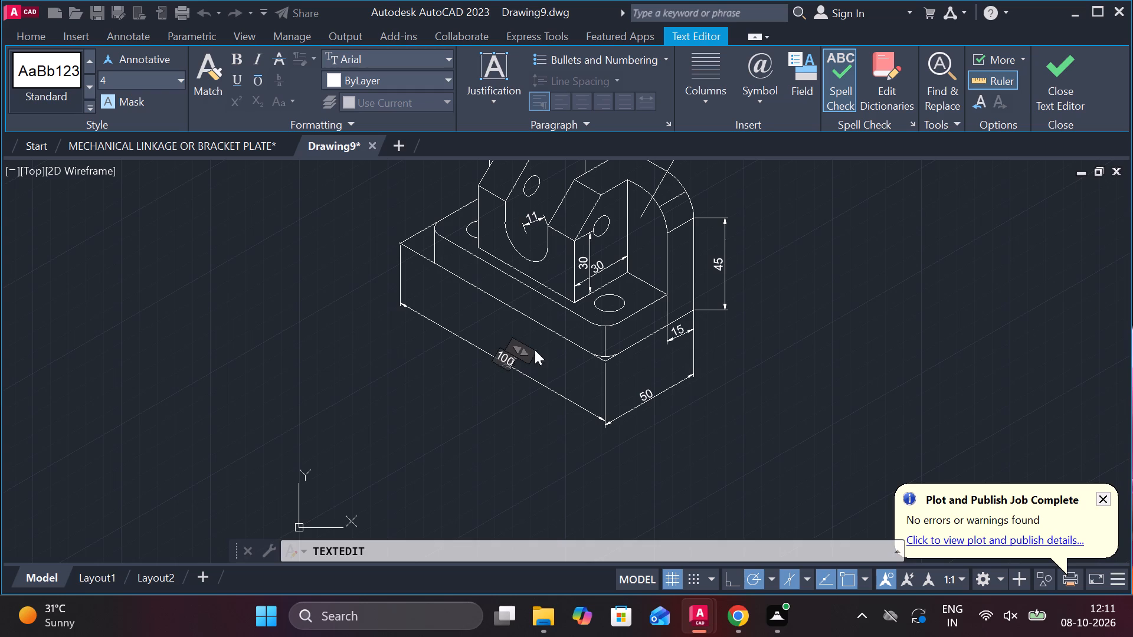
{"action": "left_click", "coordinate": [1069, 87]}
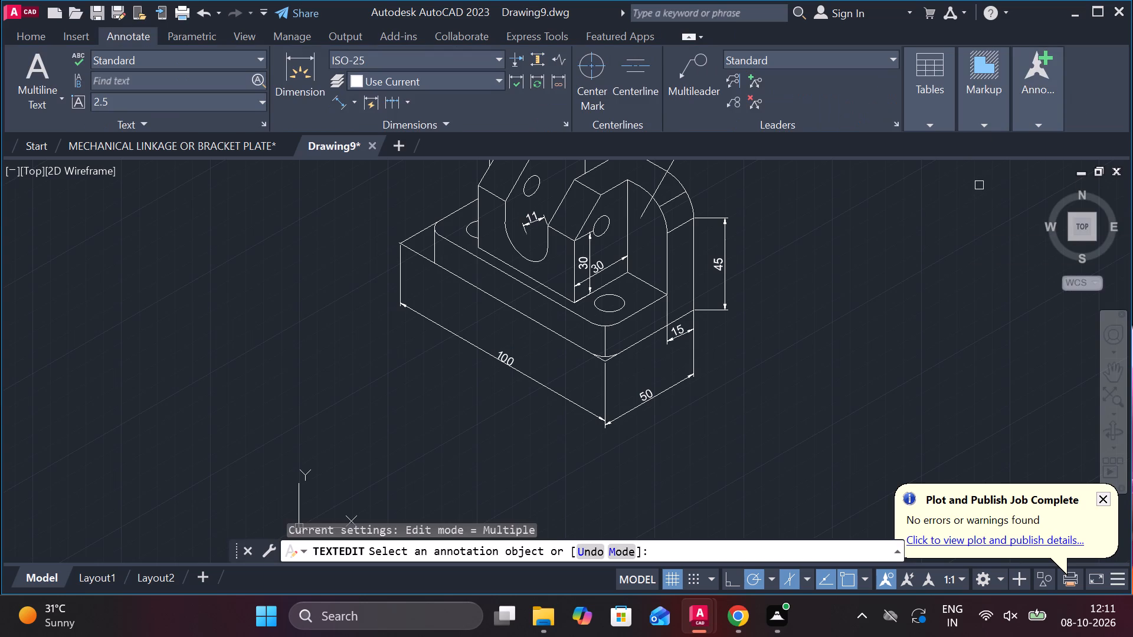
Oblique the vertical 45 height dimension beside the rounded upright to an angle of 30 degrees.
{"action": "middle_click_drag", "start_coordinate": [826, 255], "coordinate": [822, 344]}
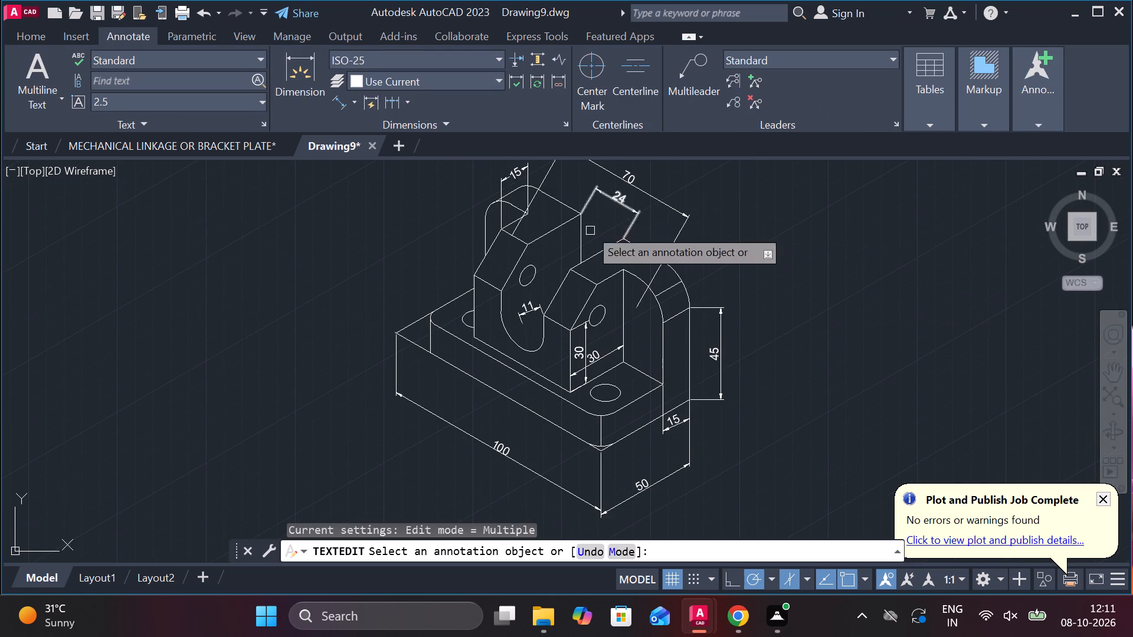
{"action": "left_click", "coordinate": [438, 114]}
{"action": "left_click", "coordinate": [438, 127]}
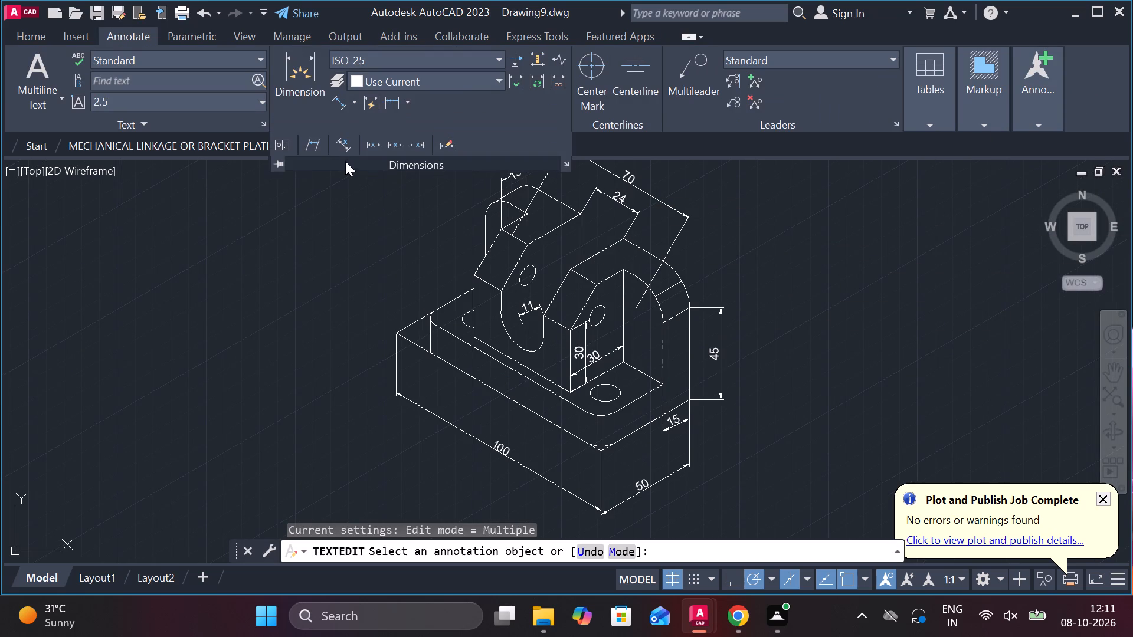
{"action": "left_click", "coordinate": [315, 144]}
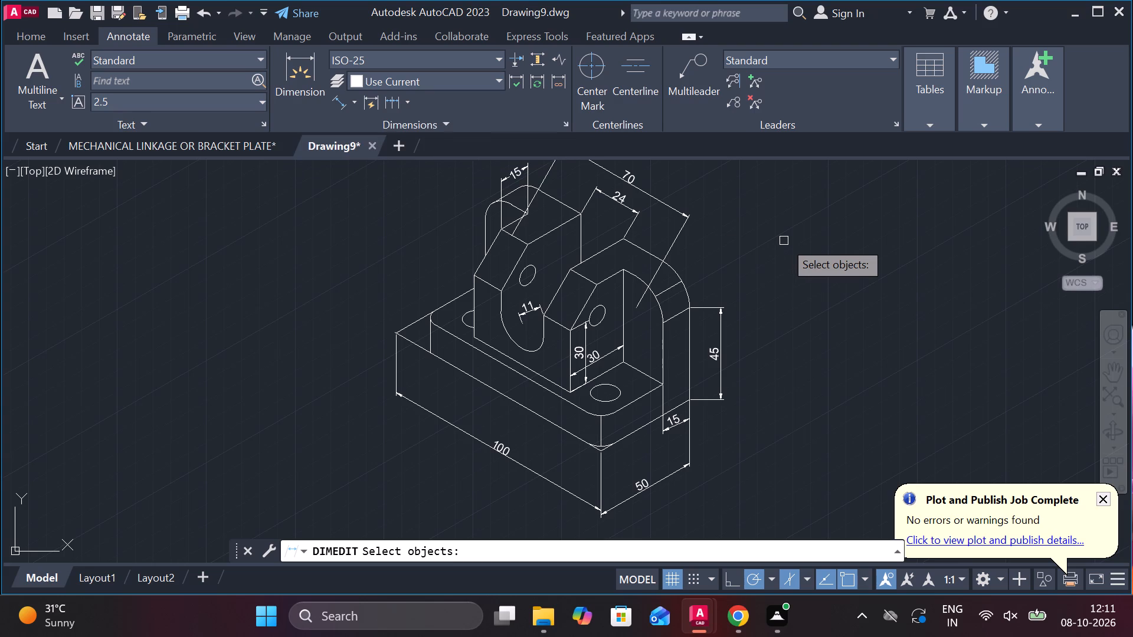
{"action": "scroll", "coordinate": [784, 241], "scroll_direction": "up", "scroll_amount": 1}
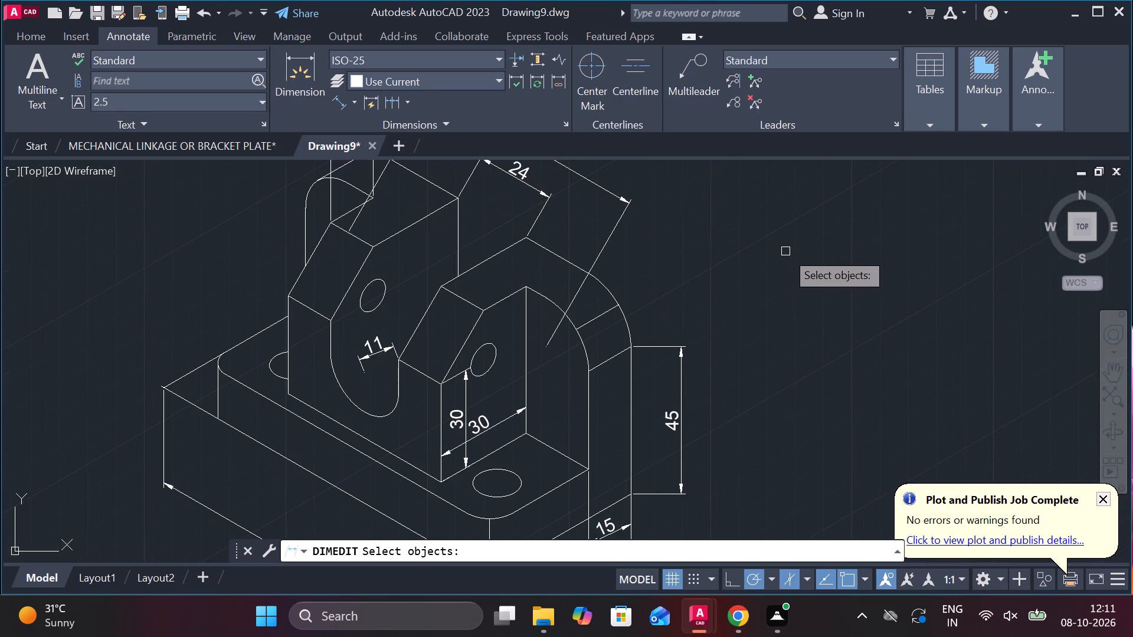
{"action": "scroll", "coordinate": [731, 192], "scroll_direction": "down", "scroll_amount": 1}
{"action": "middle_click_drag", "start_coordinate": [765, 212], "coordinate": [788, 285]}
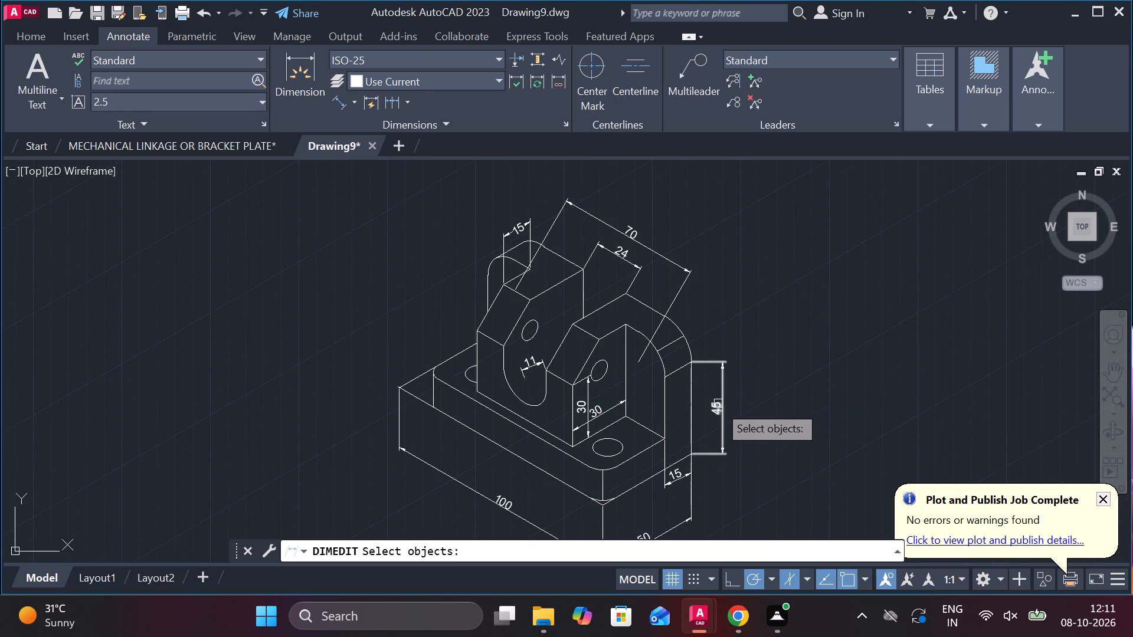
{"action": "left_click", "coordinate": [719, 407]}
{"action": "key", "text": "Return"}
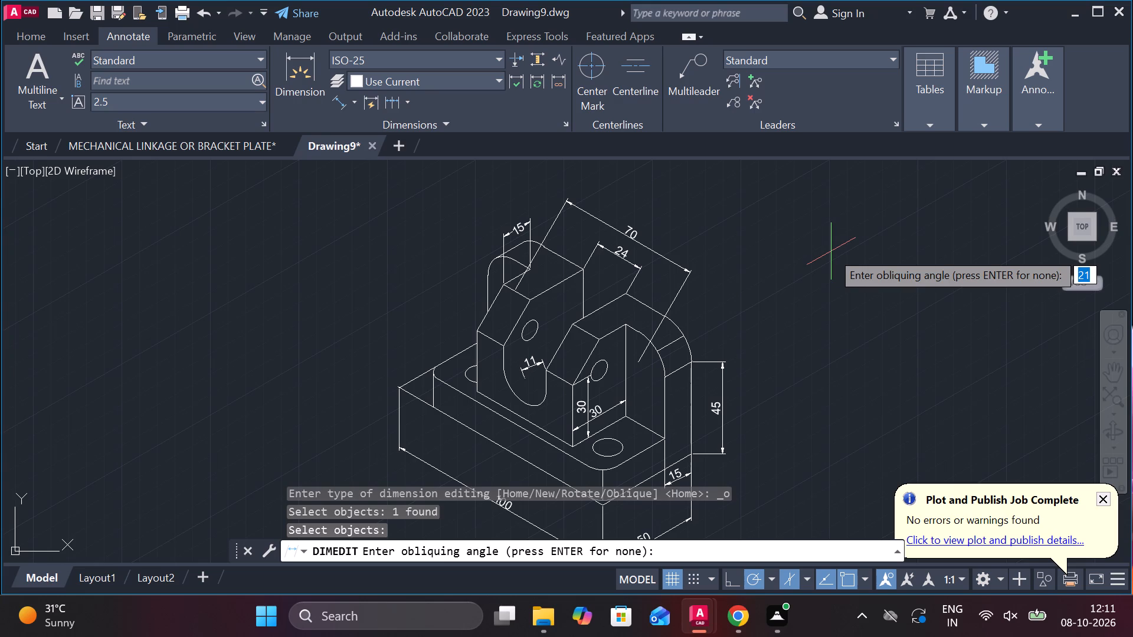
{"action": "type", "text": "30"}
{"action": "key", "text": "Return"}
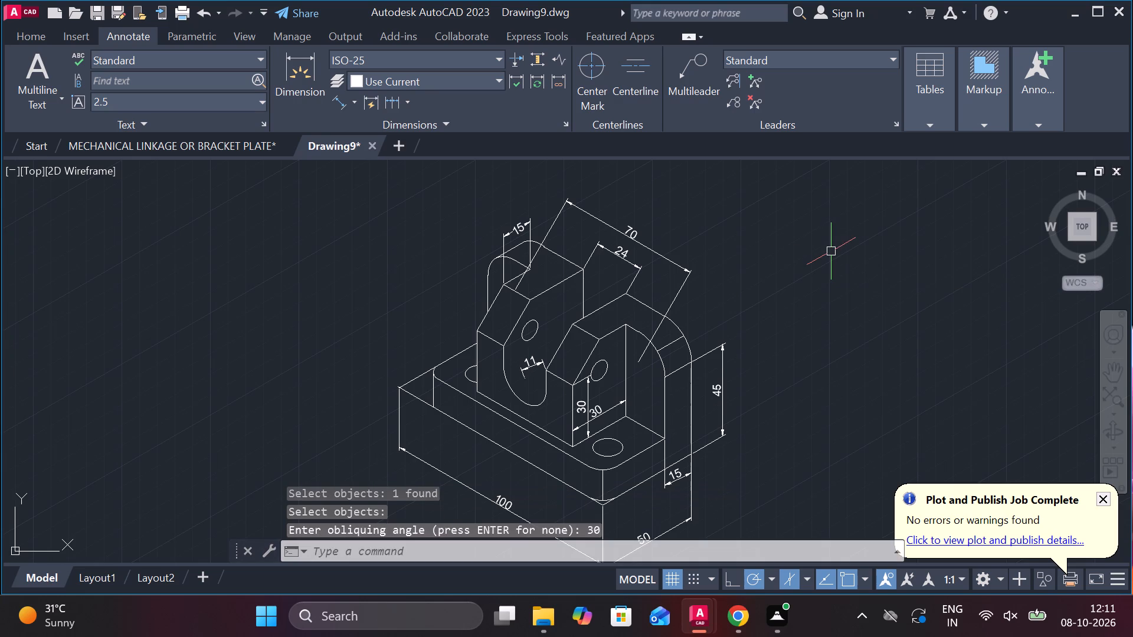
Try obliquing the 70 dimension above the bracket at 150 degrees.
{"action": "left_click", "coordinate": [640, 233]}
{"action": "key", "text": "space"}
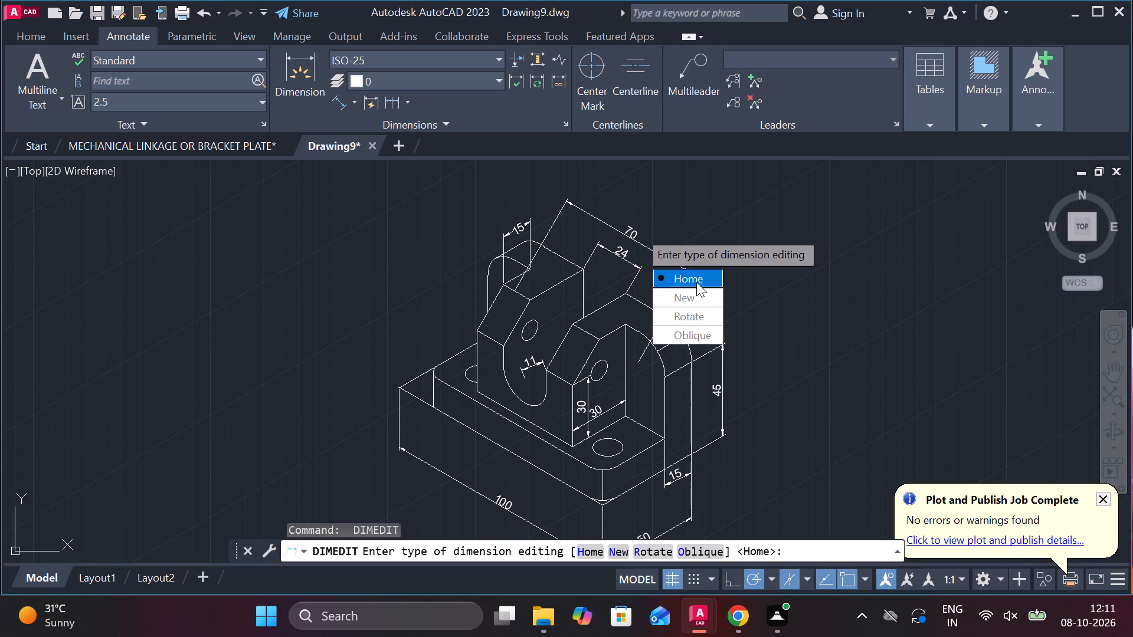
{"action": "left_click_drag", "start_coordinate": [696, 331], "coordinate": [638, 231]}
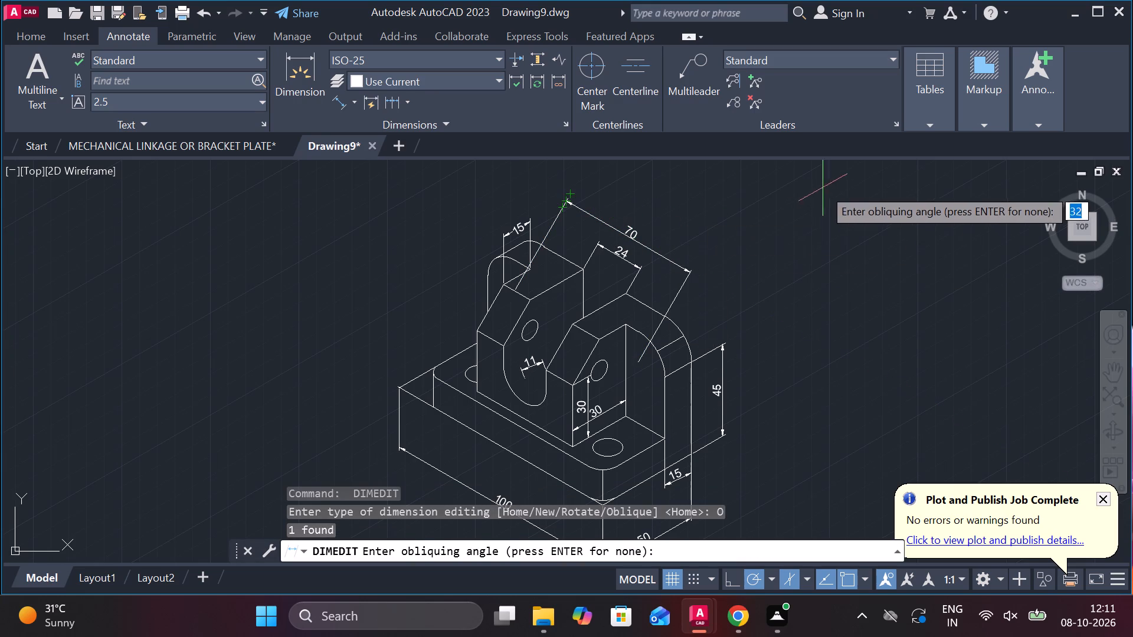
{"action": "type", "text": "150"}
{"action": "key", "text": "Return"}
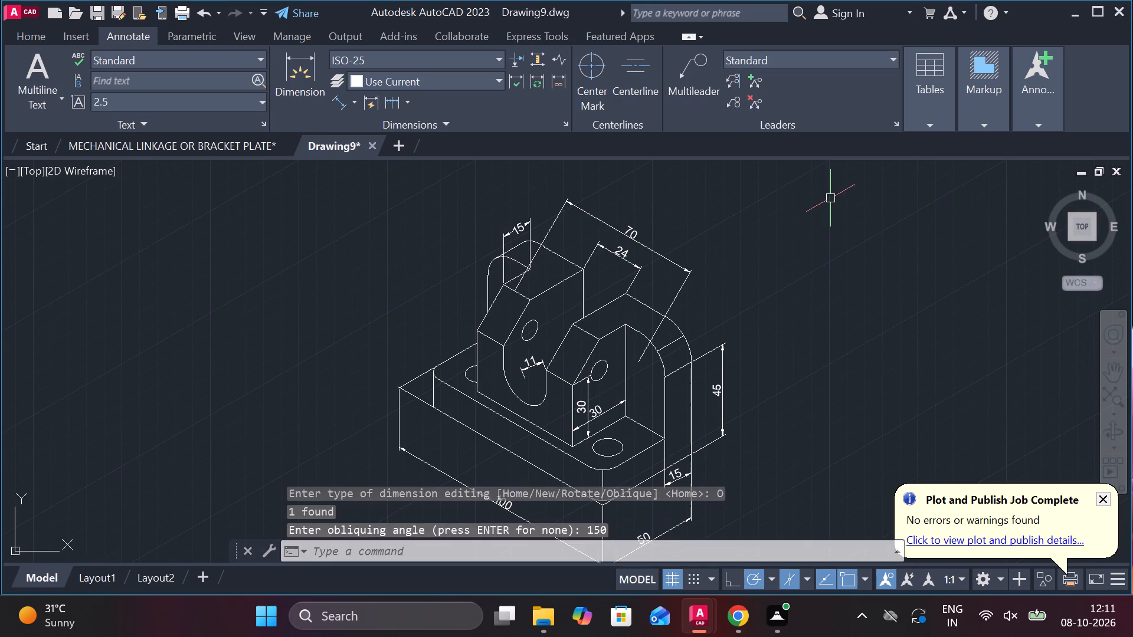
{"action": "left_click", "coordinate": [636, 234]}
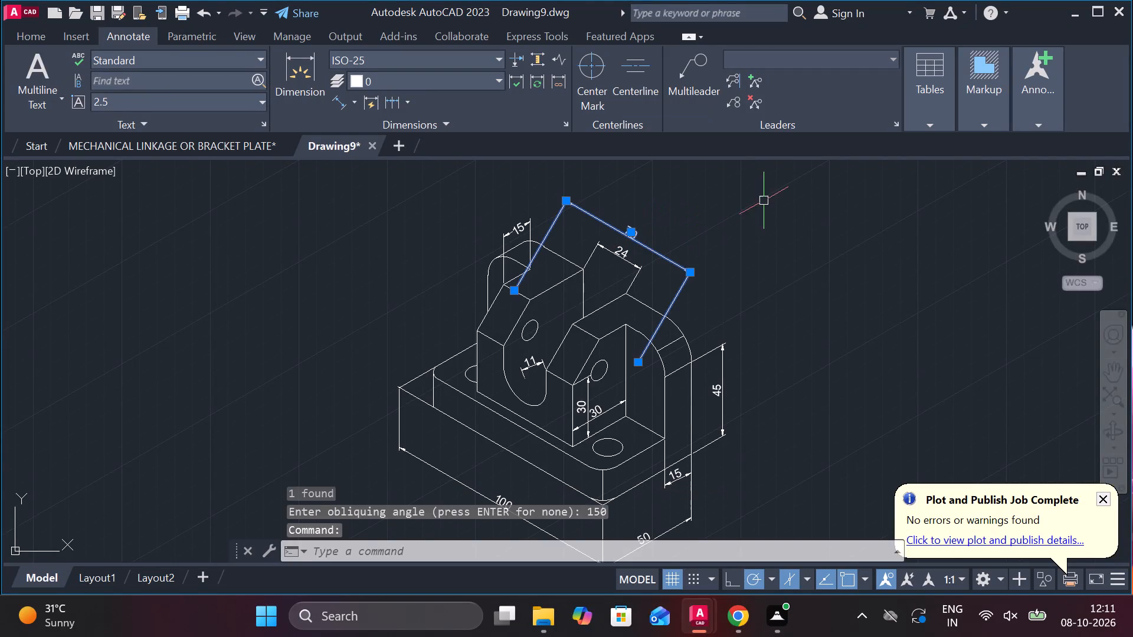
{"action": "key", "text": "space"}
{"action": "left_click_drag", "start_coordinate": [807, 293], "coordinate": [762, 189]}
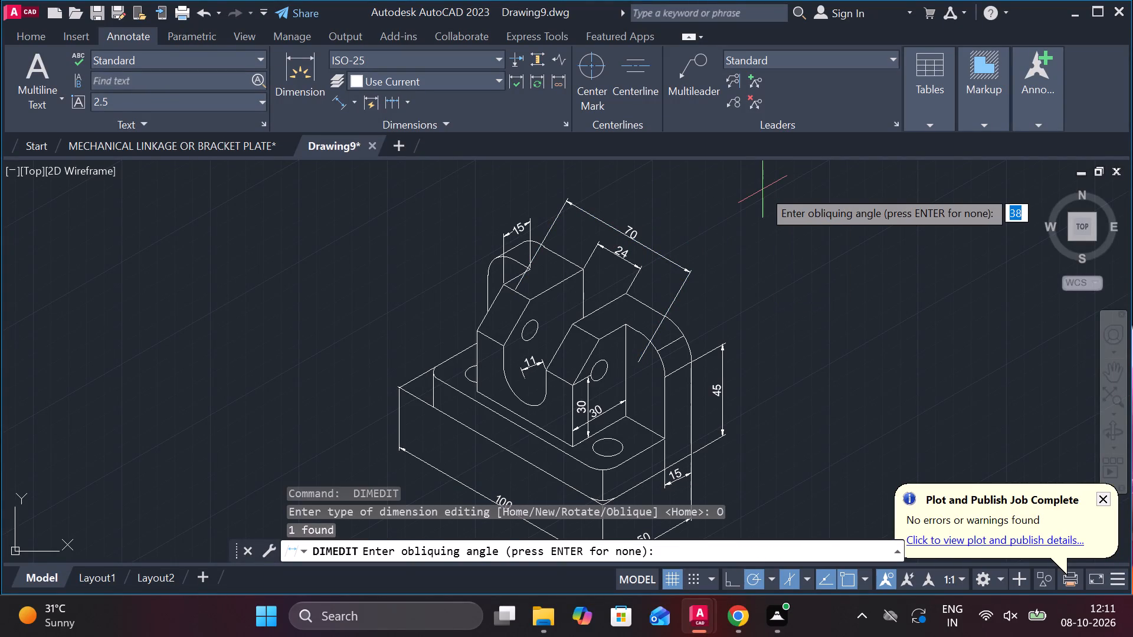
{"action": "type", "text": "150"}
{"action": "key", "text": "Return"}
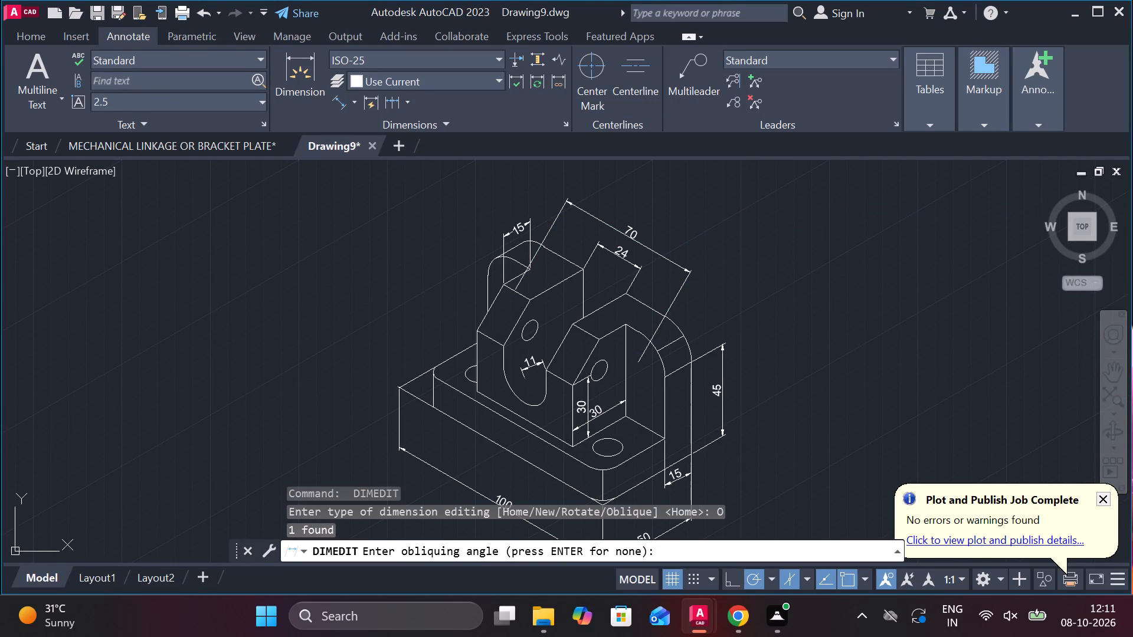
Oblique the 70 dimension above the bracket to an angle of 30 degrees.
{"action": "left_click", "coordinate": [638, 228]}
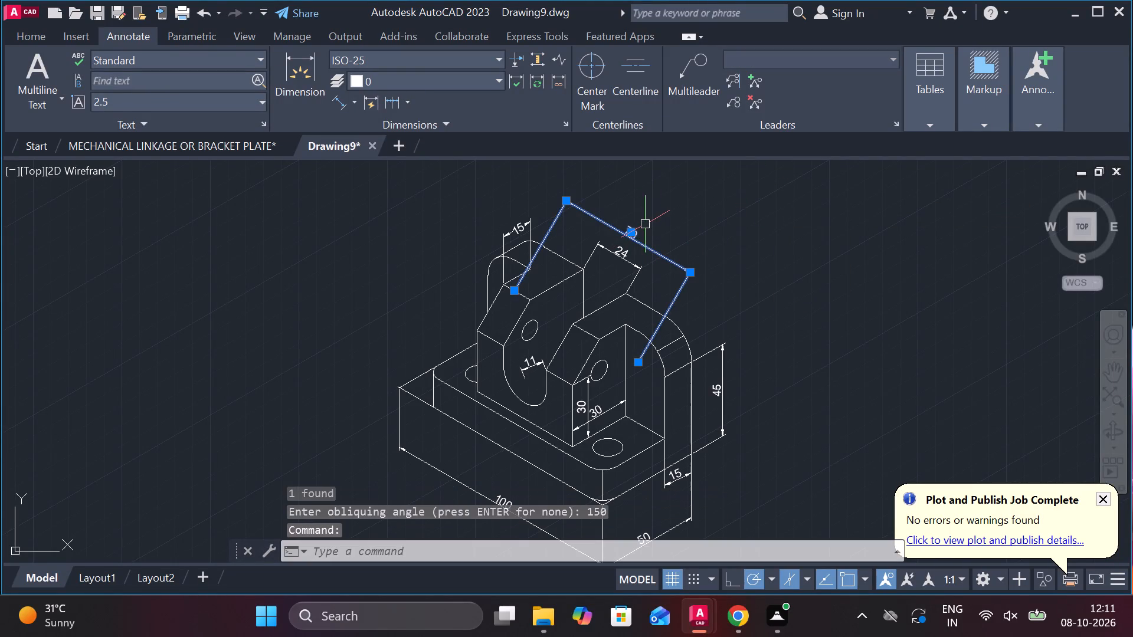
{"action": "key", "text": "space"}
{"action": "left_click_drag", "start_coordinate": [700, 328], "coordinate": [645, 224]}
{"action": "type", "text": "30"}
{"action": "key", "text": "Return"}
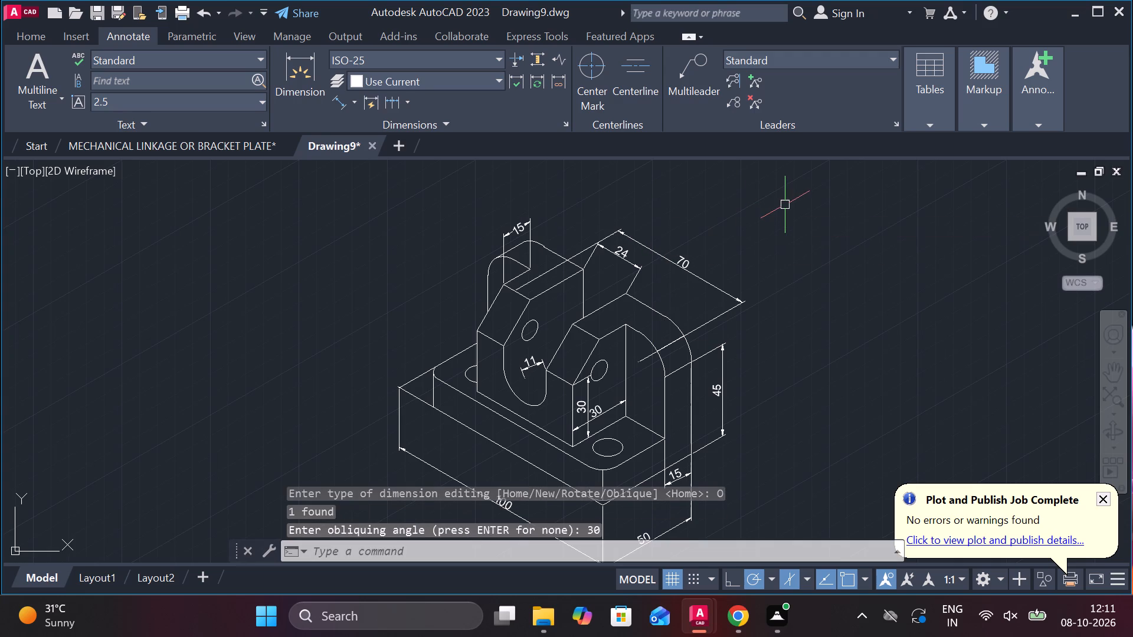
Oblique the 24 dimension between the two uprights to an angle of 30 degrees.
{"action": "left_click", "coordinate": [619, 252]}
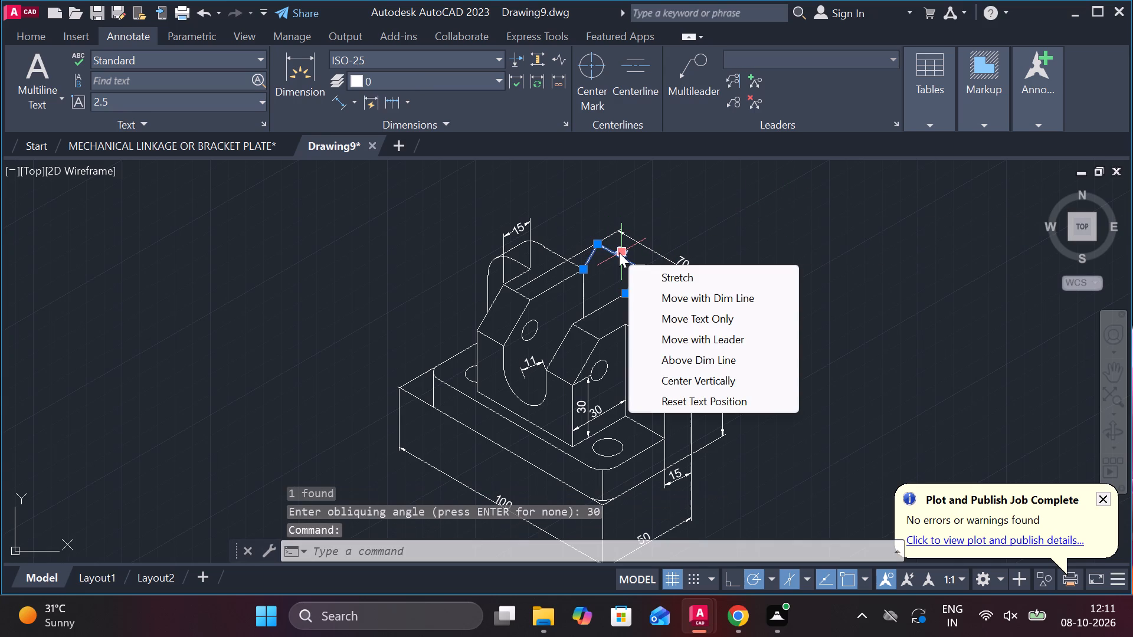
{"action": "key", "text": "space"}
{"action": "key", "text": "space"}
{"action": "left_click_drag", "start_coordinate": [845, 342], "coordinate": [784, 244]}
{"action": "type", "text": "30"}
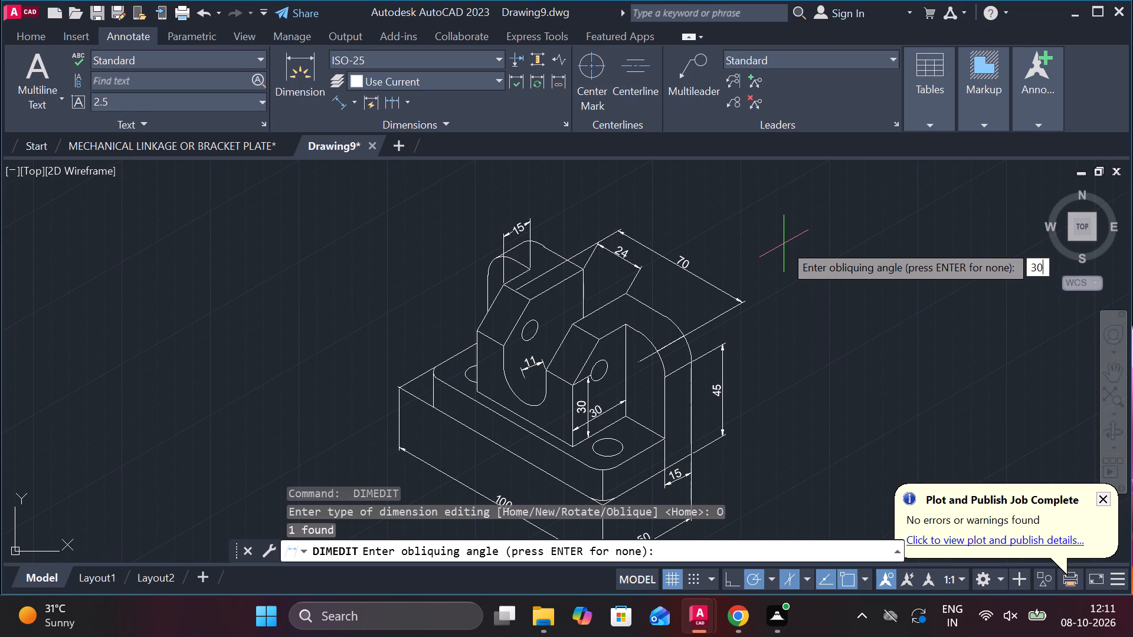
{"action": "key", "text": "Return"}
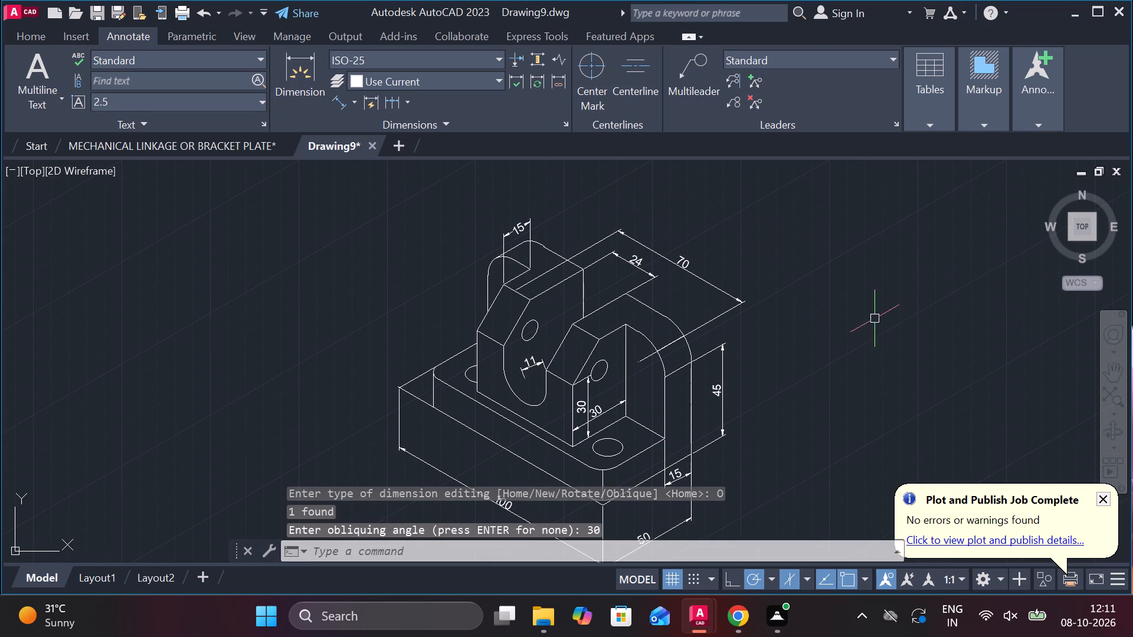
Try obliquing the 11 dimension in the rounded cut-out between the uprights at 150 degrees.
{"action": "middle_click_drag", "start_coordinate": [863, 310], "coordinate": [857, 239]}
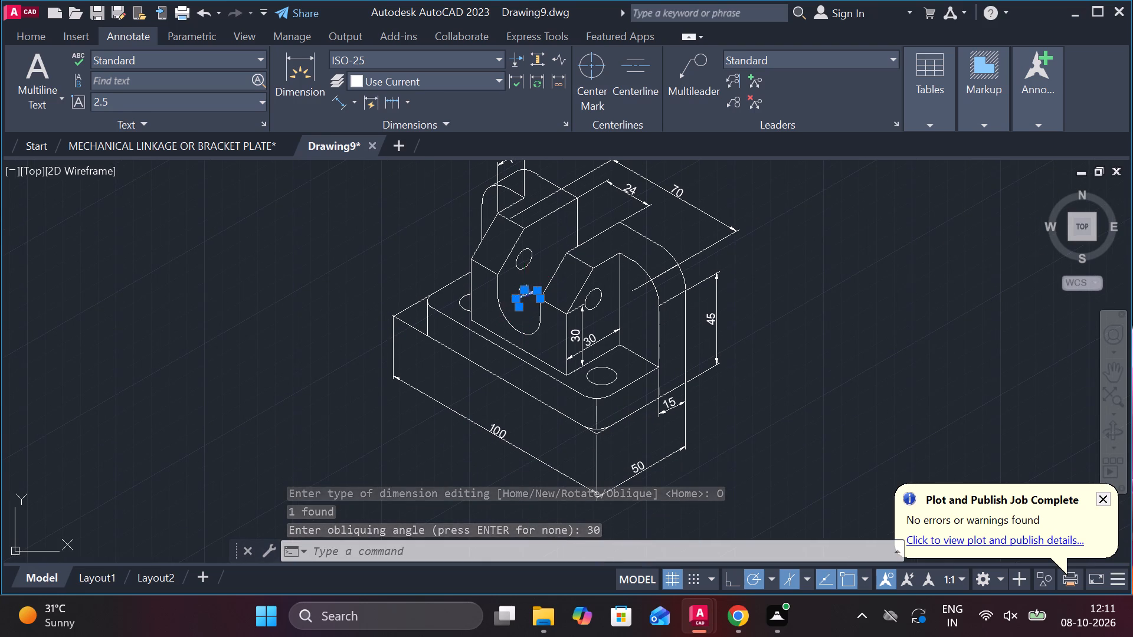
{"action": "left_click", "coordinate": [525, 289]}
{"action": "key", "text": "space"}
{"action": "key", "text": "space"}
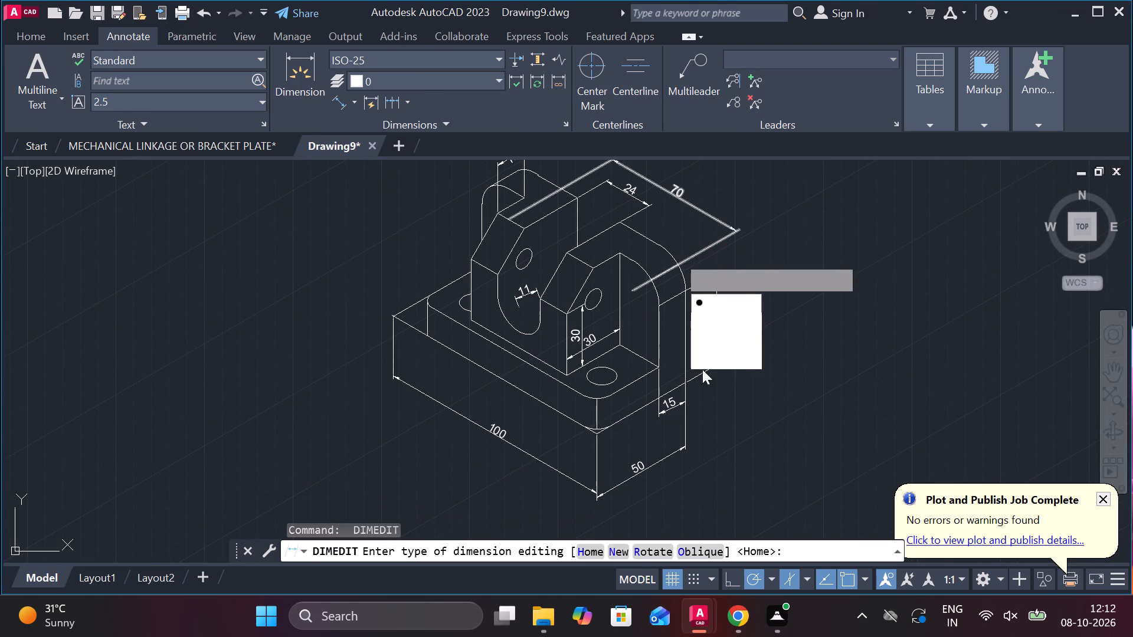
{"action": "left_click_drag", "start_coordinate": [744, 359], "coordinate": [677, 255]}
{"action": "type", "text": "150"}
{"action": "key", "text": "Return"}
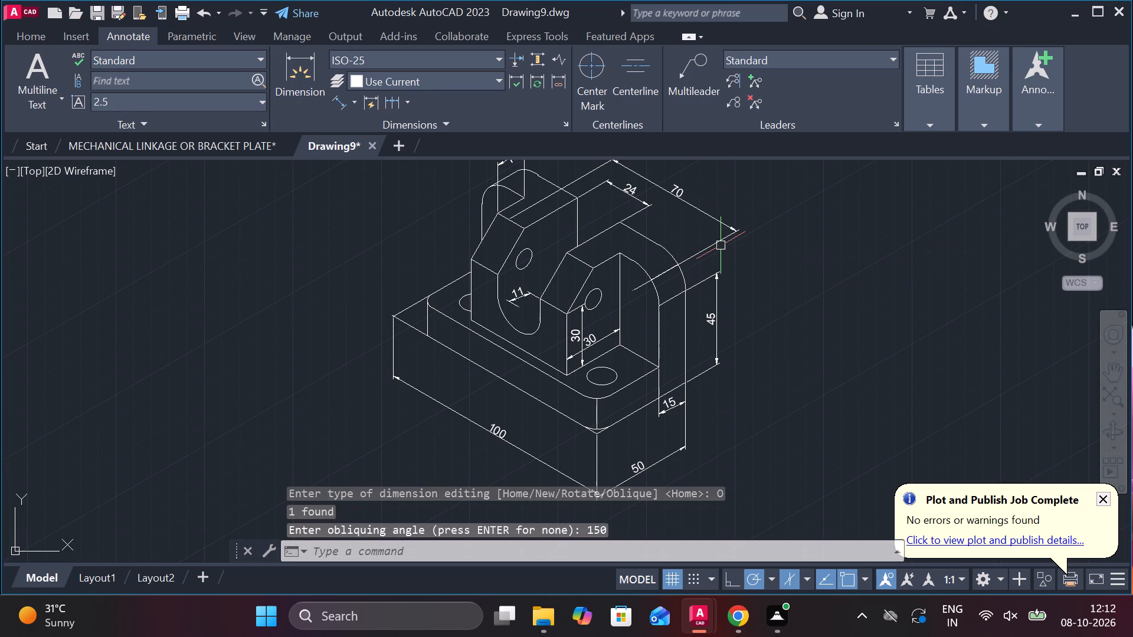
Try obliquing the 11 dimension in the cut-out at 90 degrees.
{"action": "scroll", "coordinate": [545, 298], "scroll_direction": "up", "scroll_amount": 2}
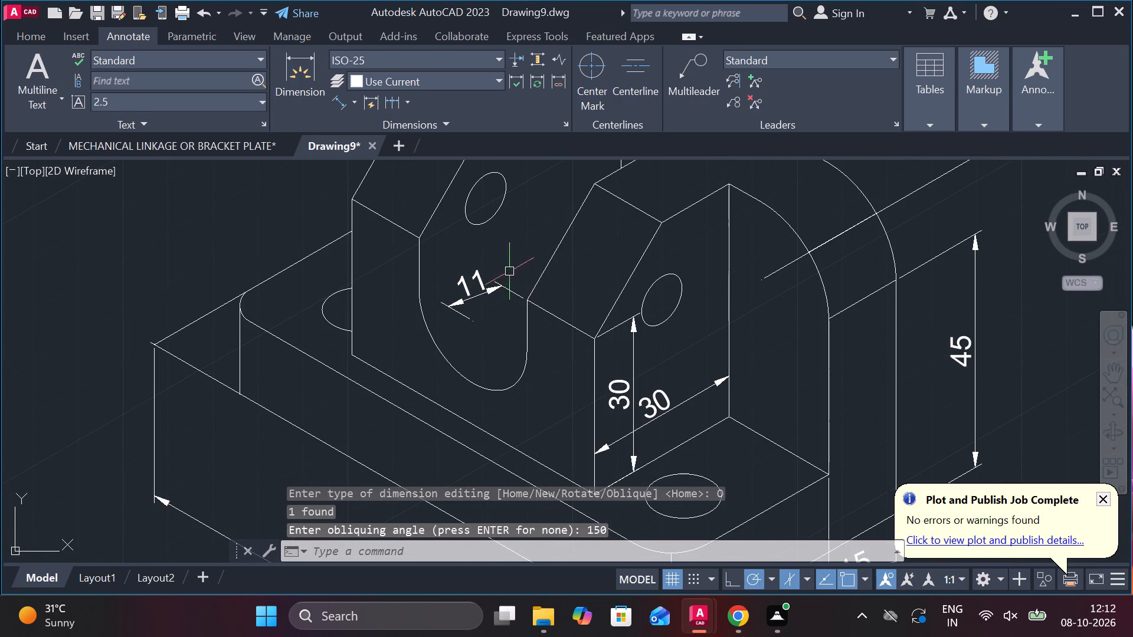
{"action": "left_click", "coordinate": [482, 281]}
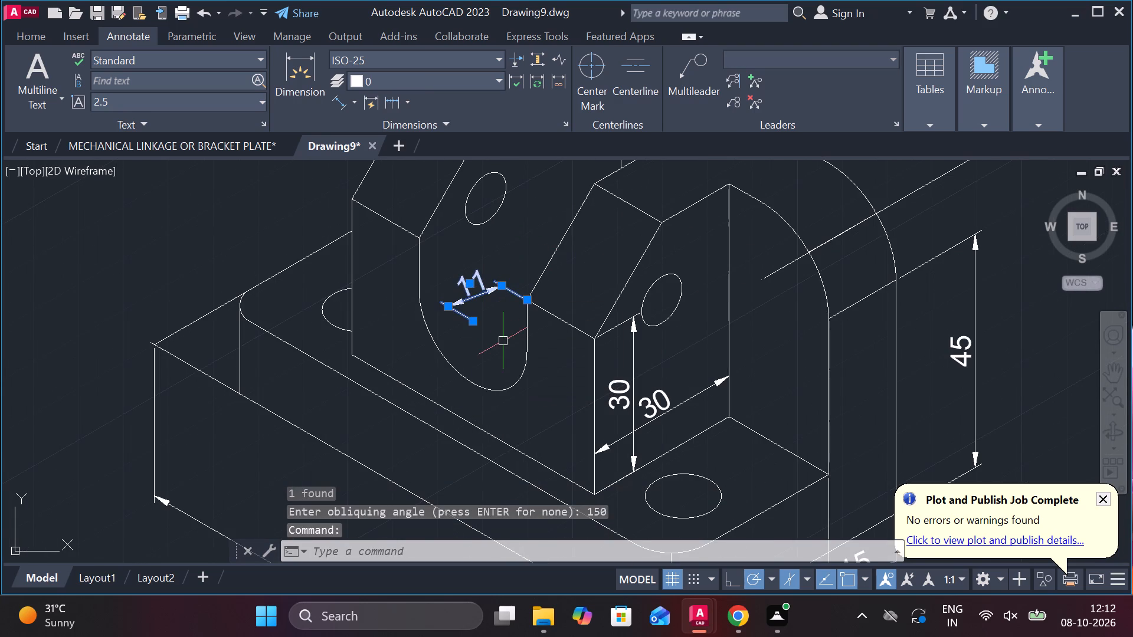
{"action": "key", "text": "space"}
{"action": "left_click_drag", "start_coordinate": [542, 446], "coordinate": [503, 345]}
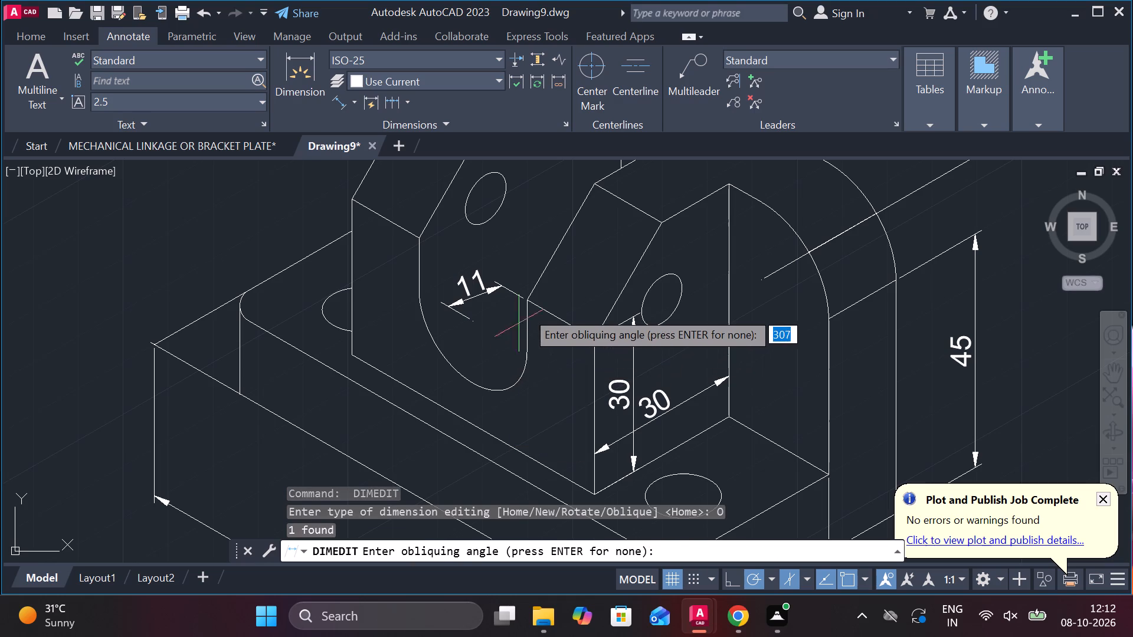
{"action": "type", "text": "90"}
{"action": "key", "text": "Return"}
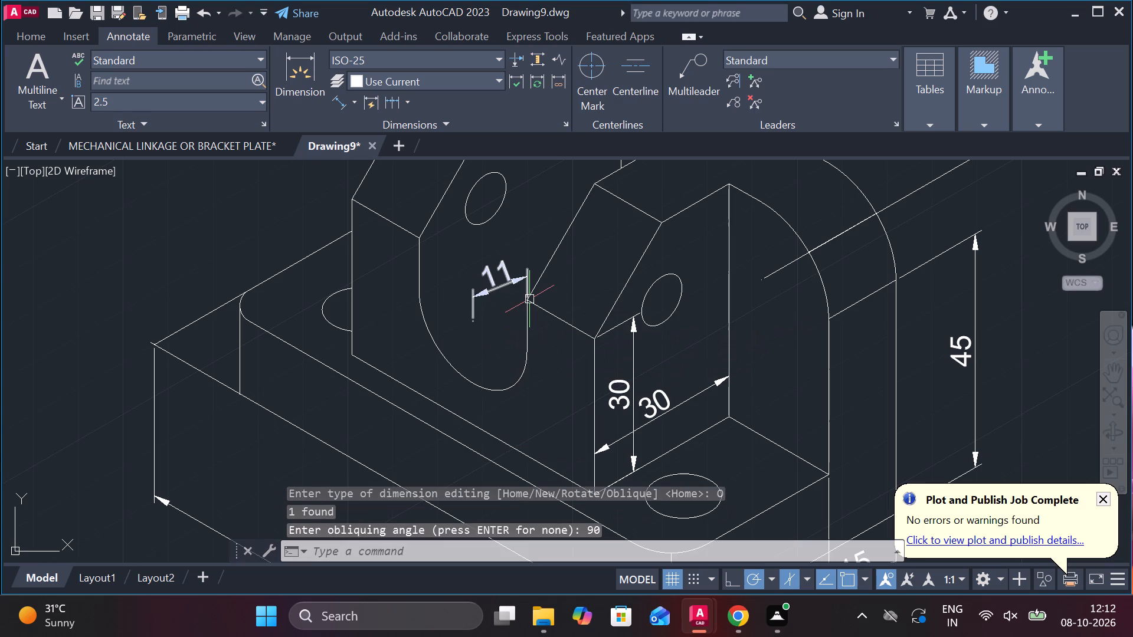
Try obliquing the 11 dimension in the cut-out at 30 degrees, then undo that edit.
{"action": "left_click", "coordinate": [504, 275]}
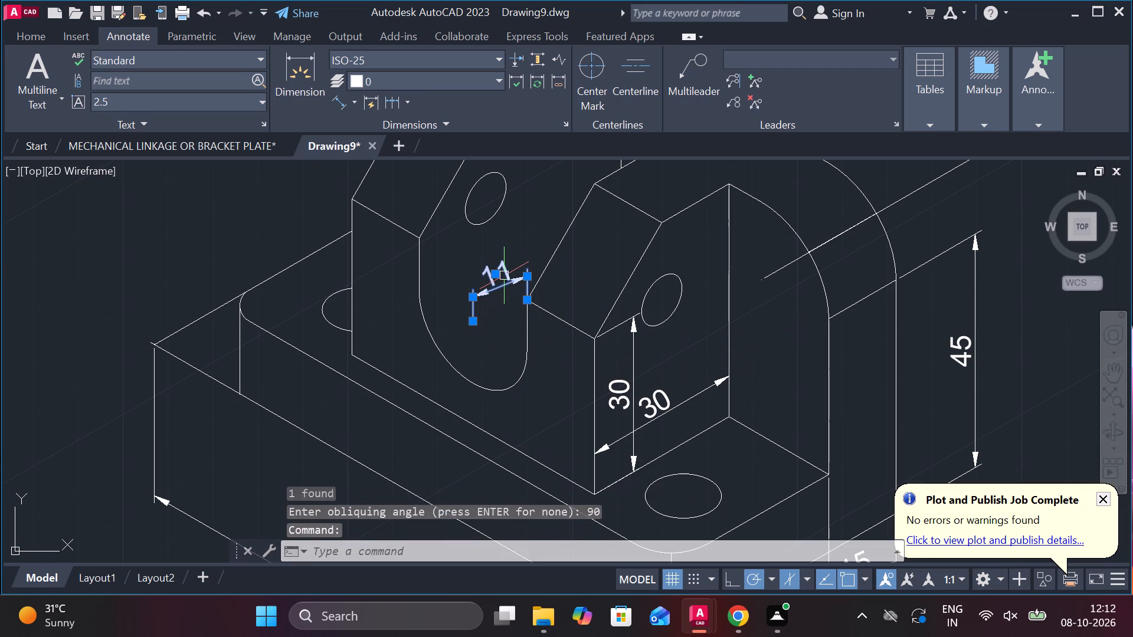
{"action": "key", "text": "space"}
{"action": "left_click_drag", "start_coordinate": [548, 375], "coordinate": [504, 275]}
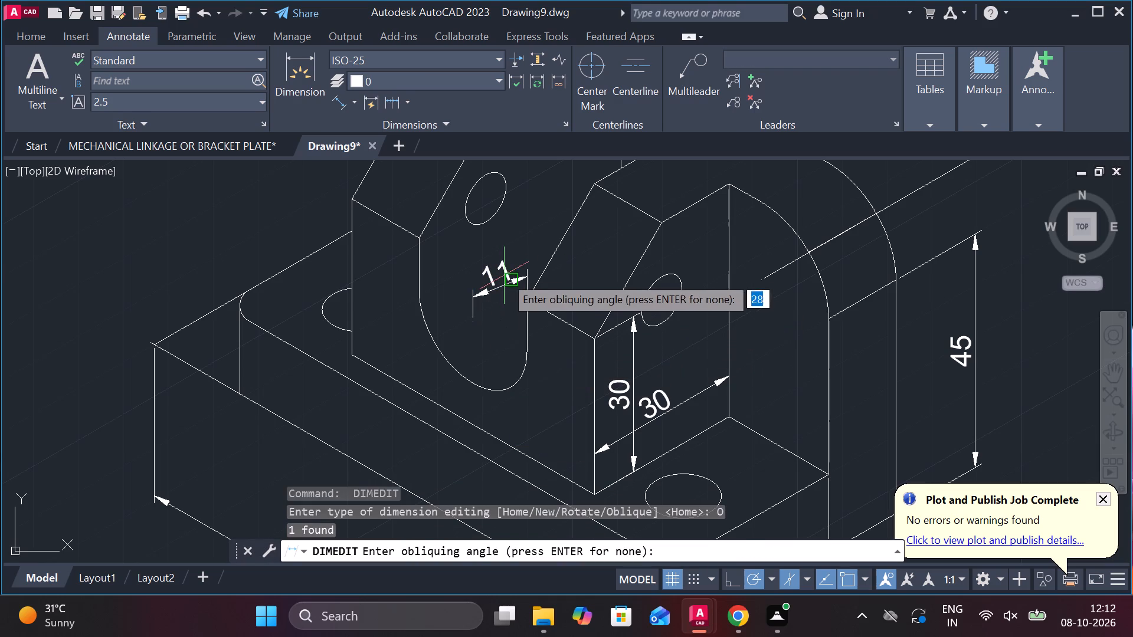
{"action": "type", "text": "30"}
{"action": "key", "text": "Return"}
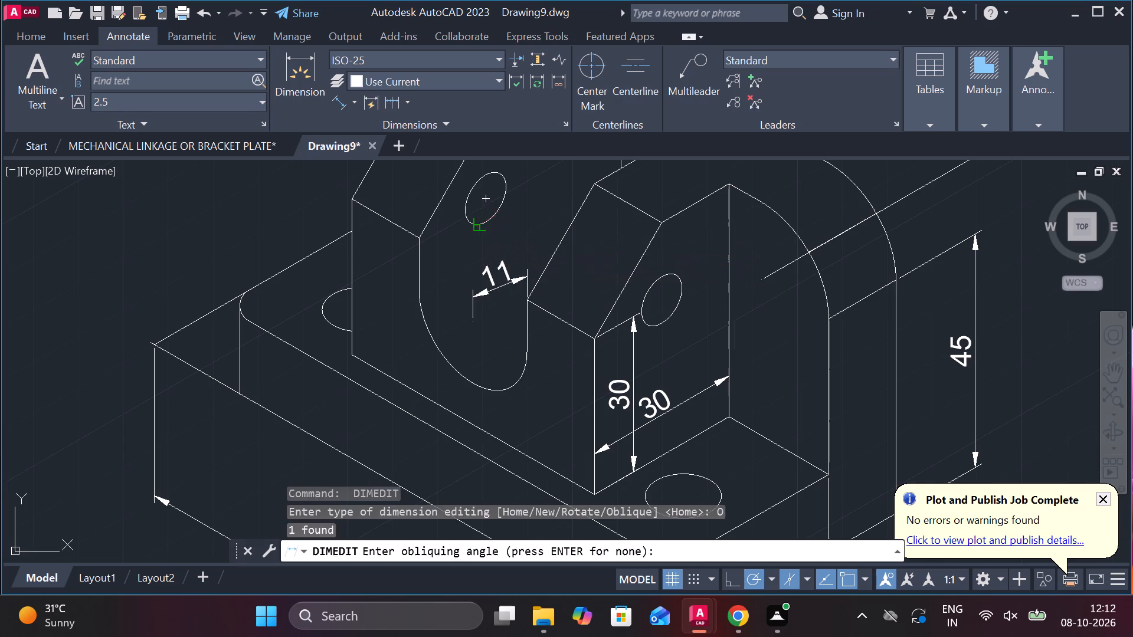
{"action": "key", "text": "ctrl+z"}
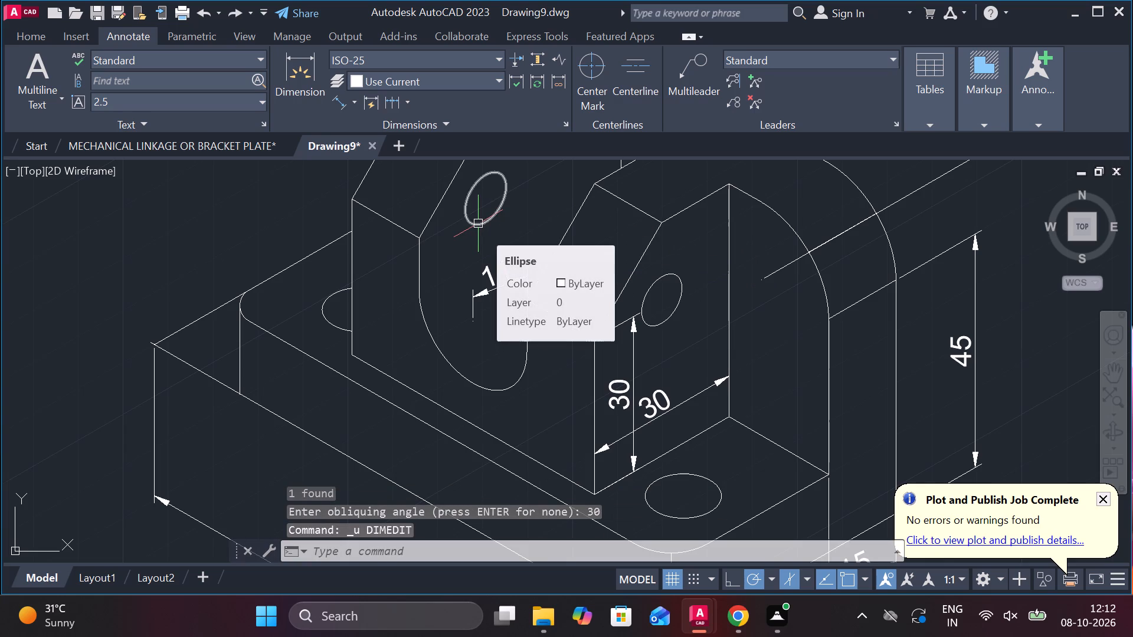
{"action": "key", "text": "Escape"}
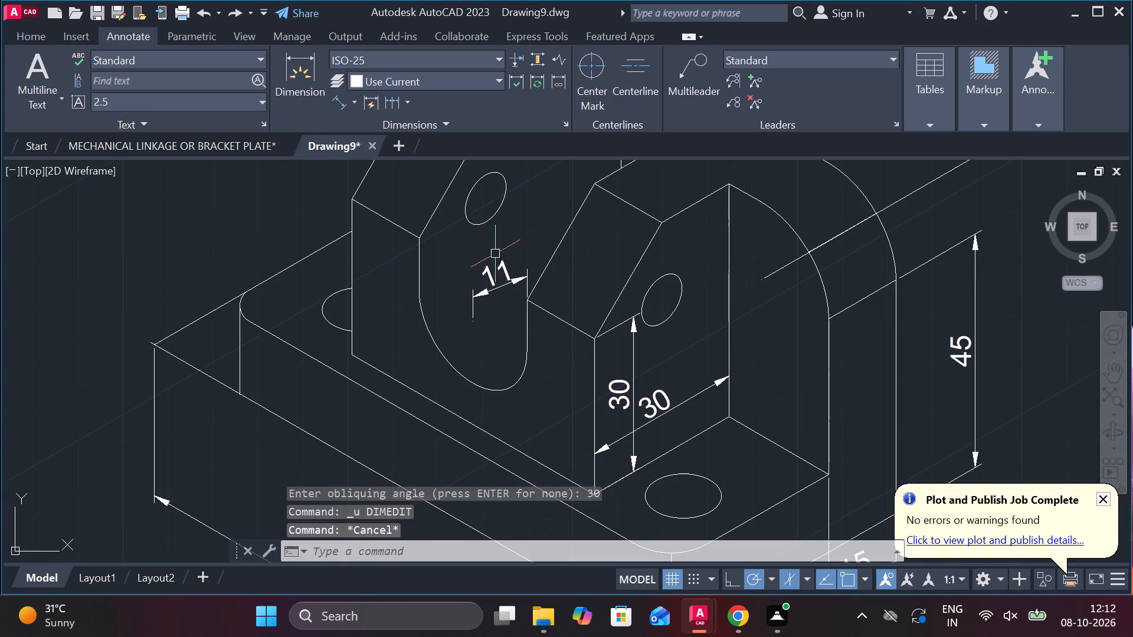
Erase the 11 dimension in the rounded cut-out between the uprights.
{"action": "left_click", "coordinate": [495, 268]}
{"action": "key", "text": "e"}
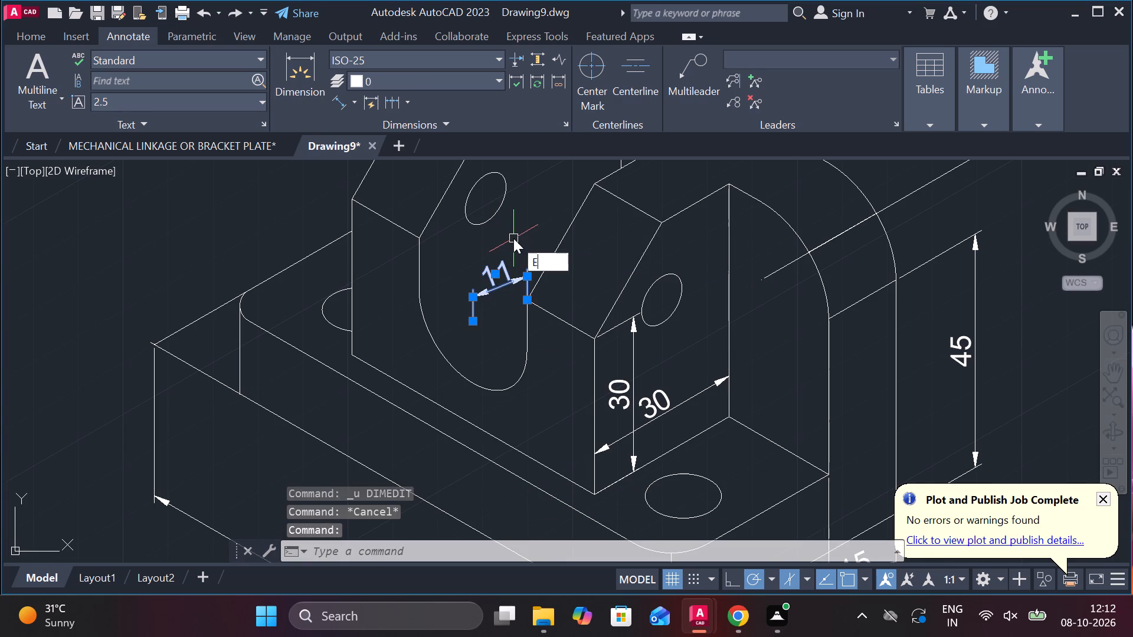
{"action": "key", "text": "Return"}
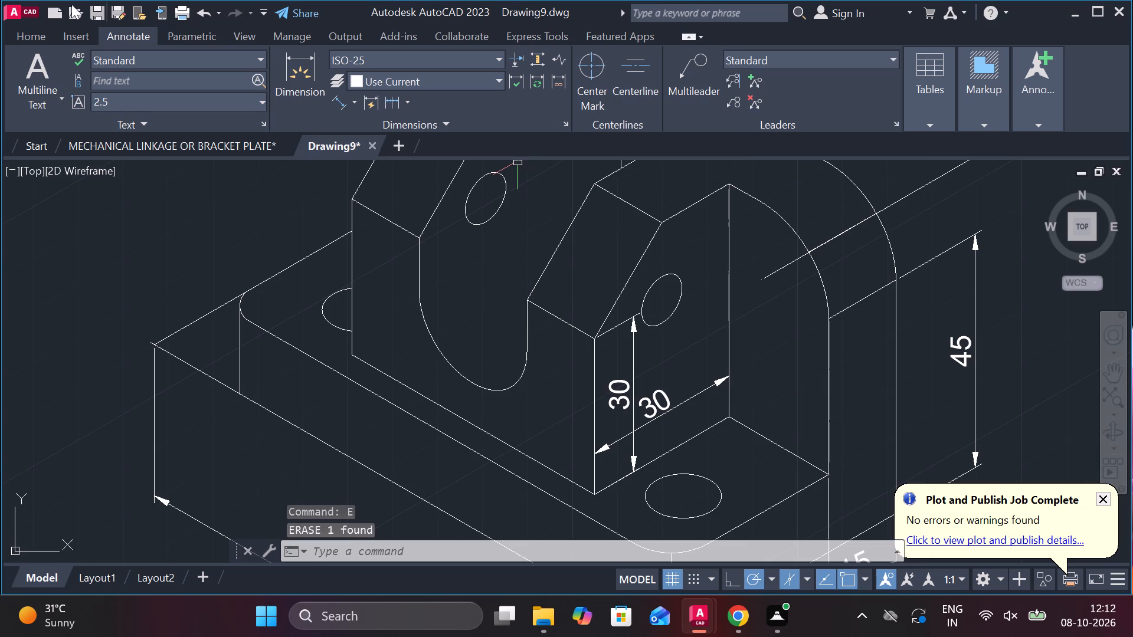
Draw construction lines from the rounded cut-out's front upper corner: 12 along 150 degrees across the opening, then about 10 straight down.
{"action": "key", "text": "l"}
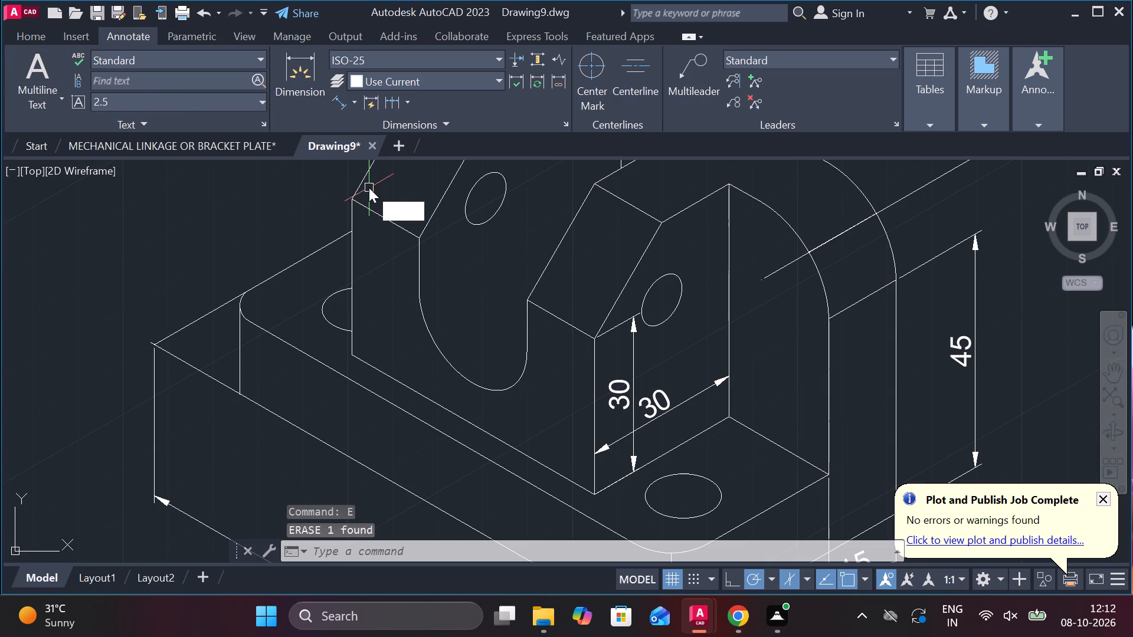
{"action": "key", "text": "Return"}
{"action": "left_click", "coordinate": [533, 305]}
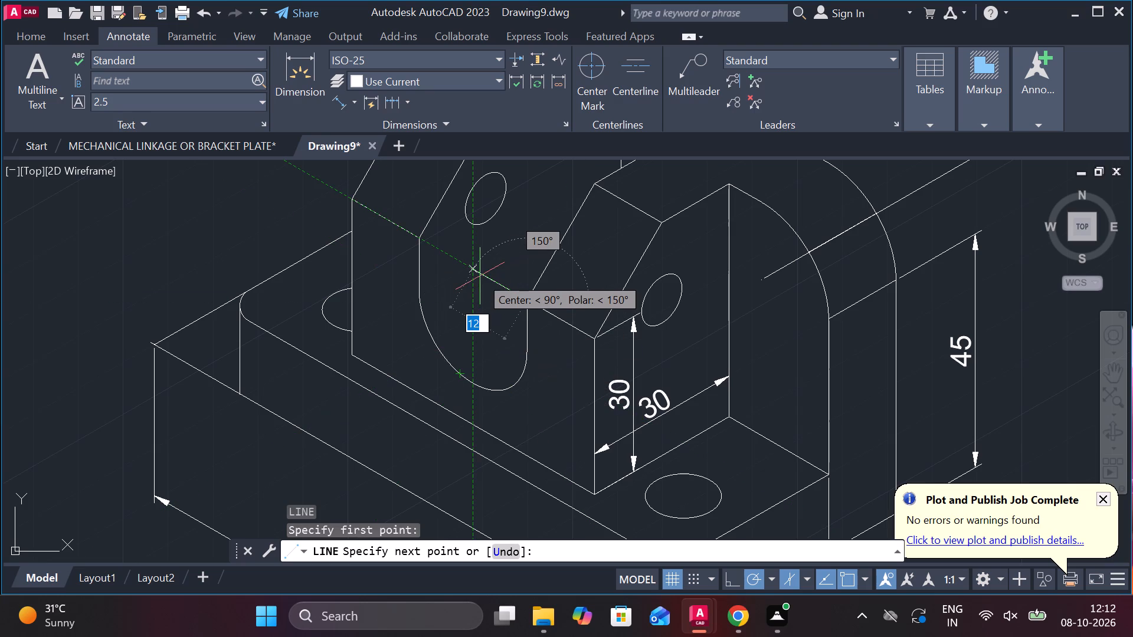
{"action": "type", "text": "12"}
{"action": "key", "text": "Return"}
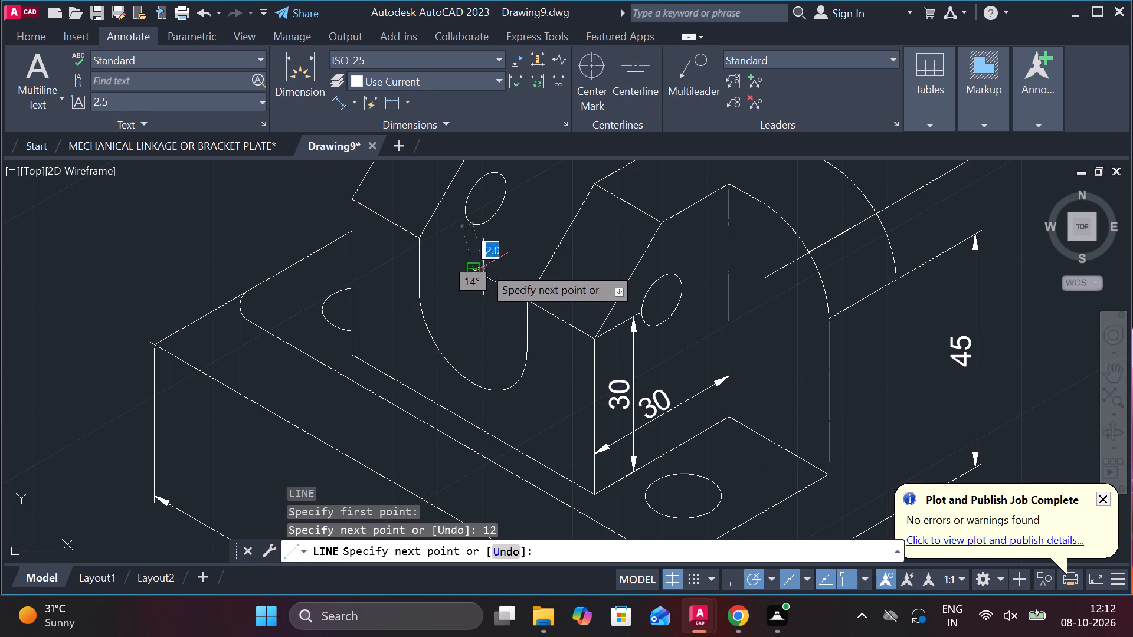
{"action": "left_click", "coordinate": [471, 327]}
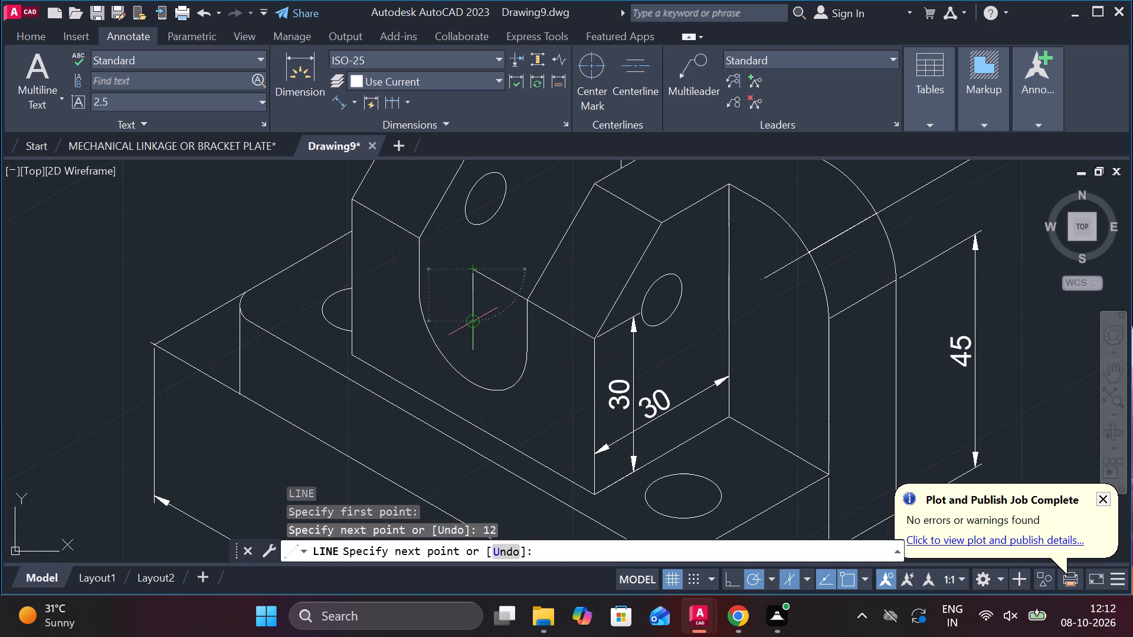
{"action": "key", "text": "Escape"}
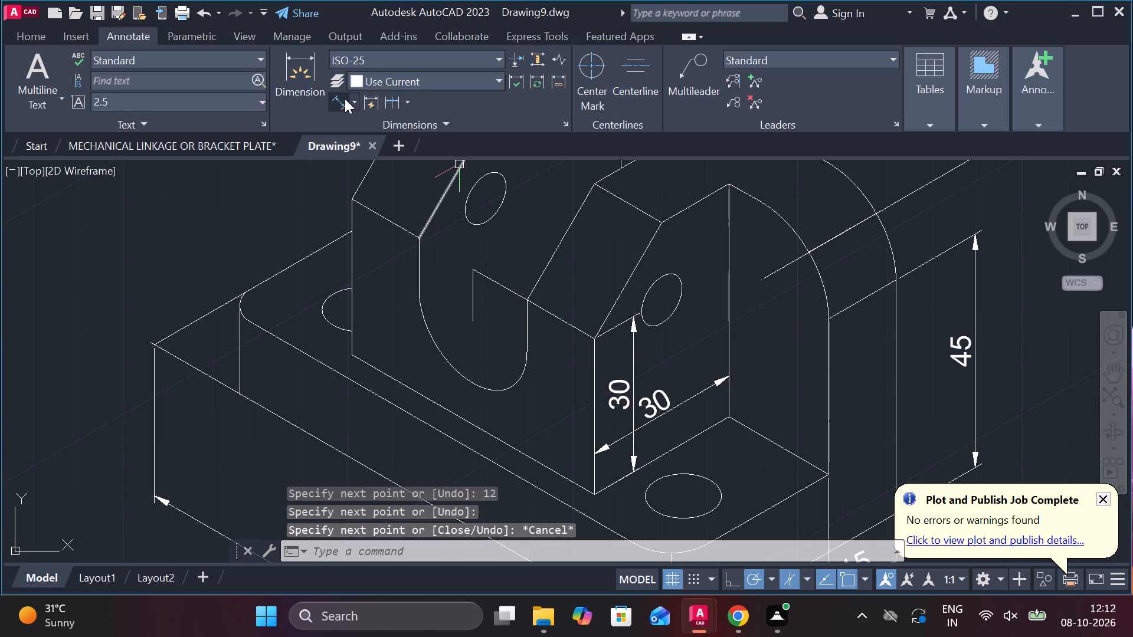
Add an aligned dimension to the vertical construction line inside the rounded cut-out.
{"action": "left_click", "coordinate": [343, 98]}
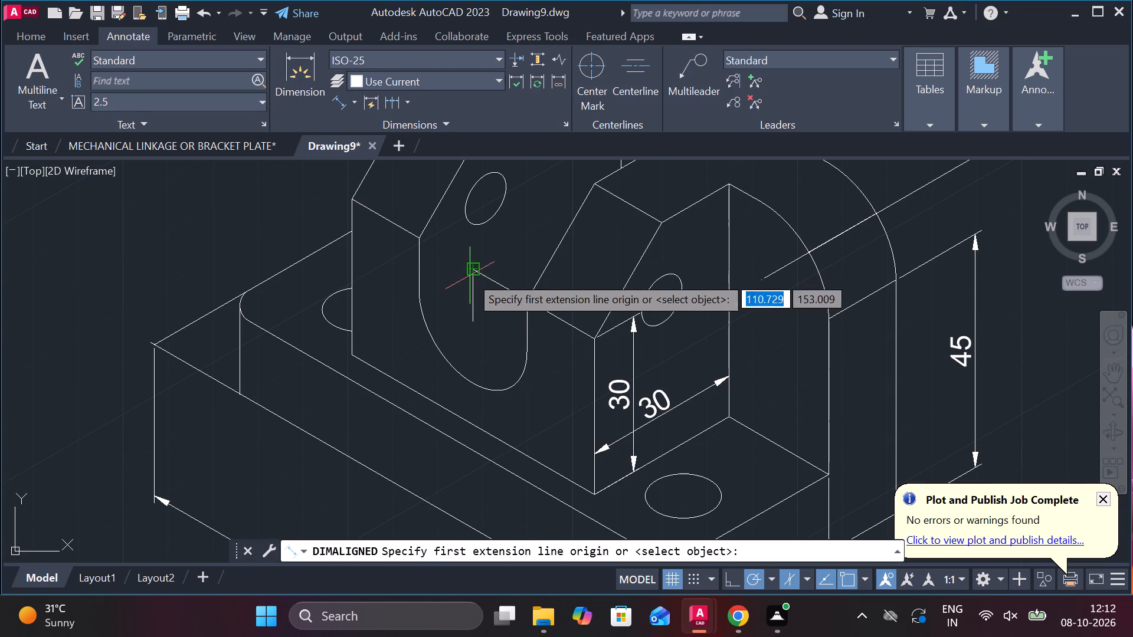
{"action": "left_click", "coordinate": [470, 275]}
{"action": "left_click", "coordinate": [471, 323]}
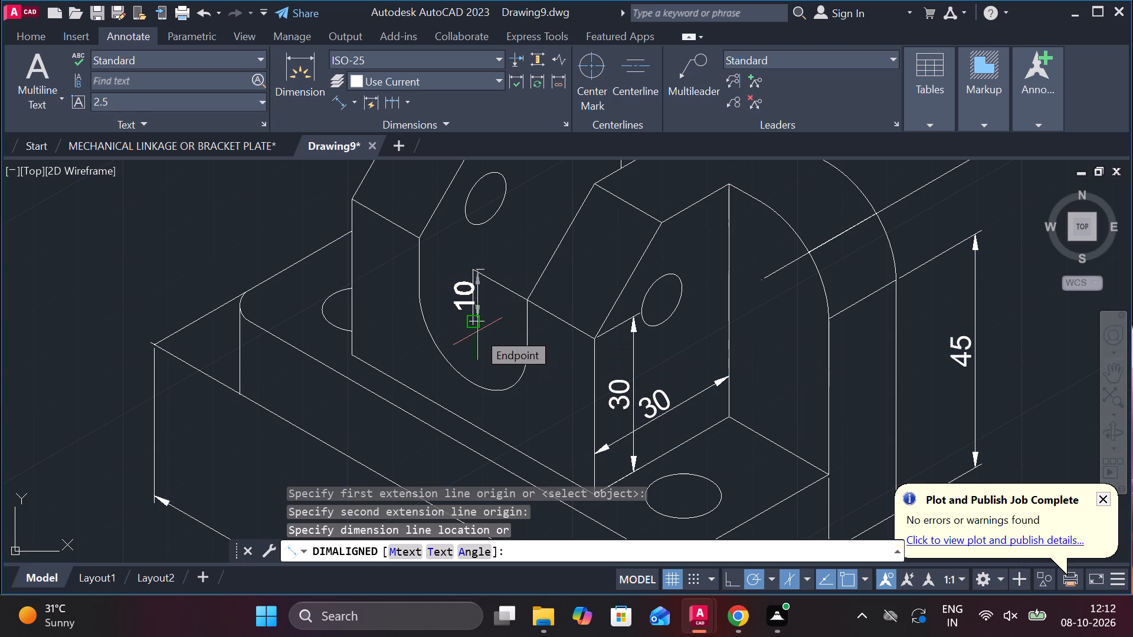
{"action": "left_click", "coordinate": [502, 349]}
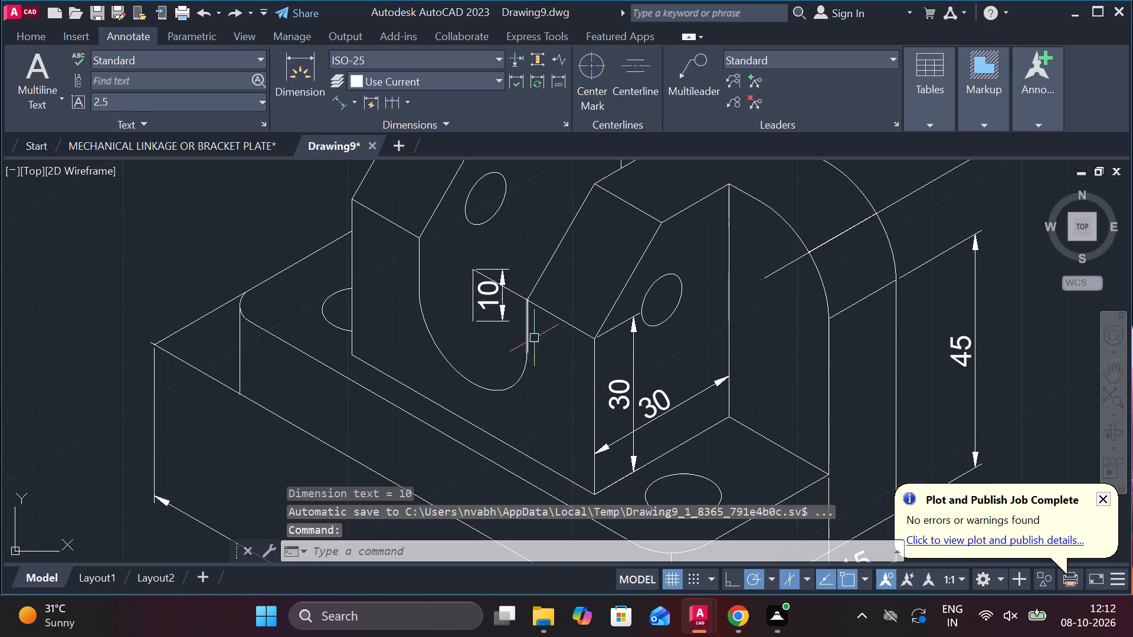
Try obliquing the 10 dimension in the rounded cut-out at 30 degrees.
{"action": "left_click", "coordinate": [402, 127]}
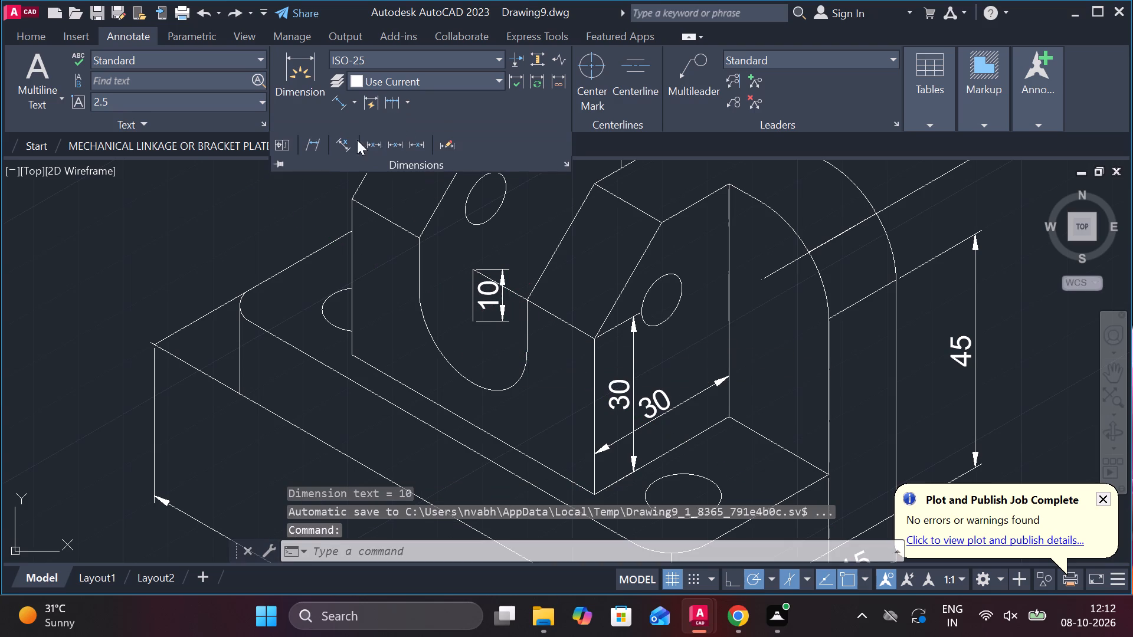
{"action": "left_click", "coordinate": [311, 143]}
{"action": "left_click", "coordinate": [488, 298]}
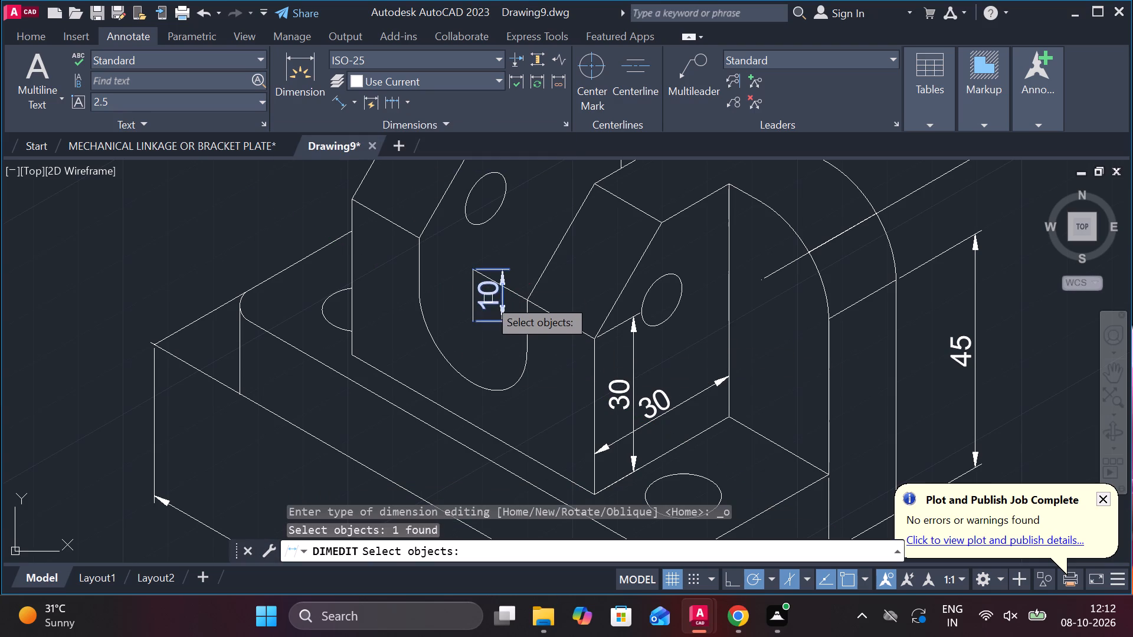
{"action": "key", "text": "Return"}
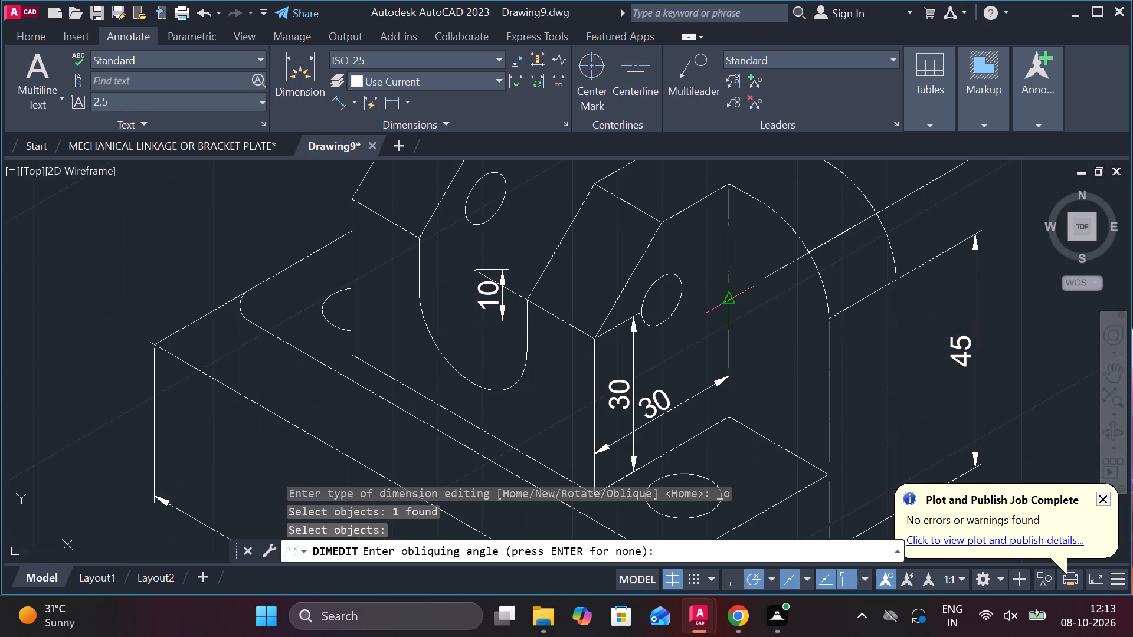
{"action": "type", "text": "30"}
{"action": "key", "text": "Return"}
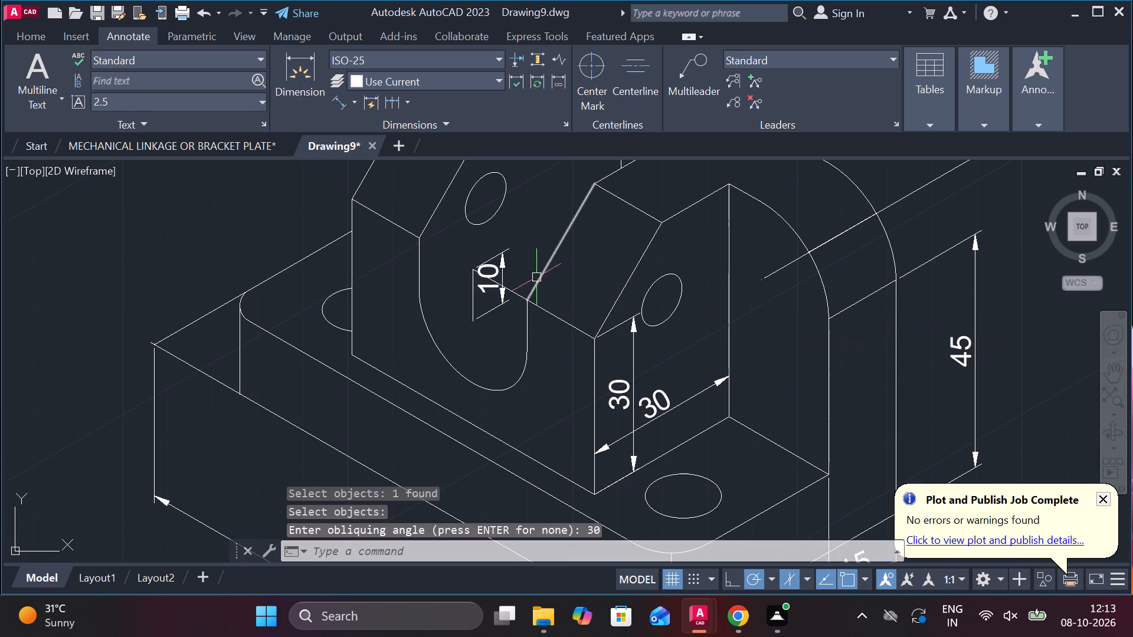
Oblique the 10 dimension in the rounded cut-out at 150 degrees.
{"action": "left_click", "coordinate": [495, 269]}
{"action": "key", "text": "space"}
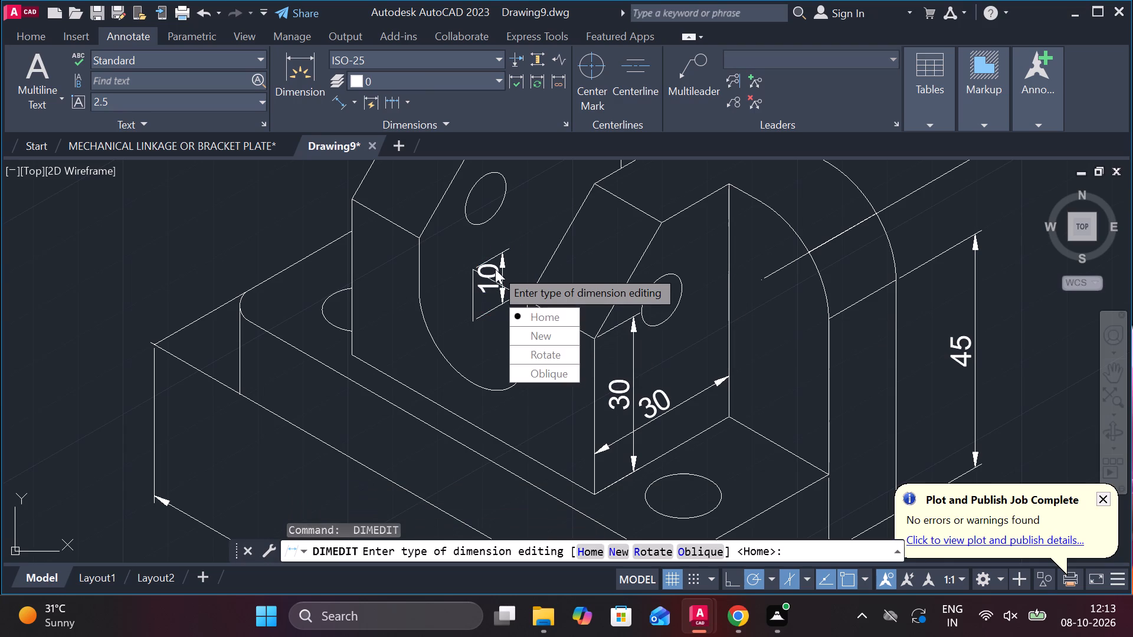
{"action": "left_click_drag", "start_coordinate": [562, 371], "coordinate": [495, 269]}
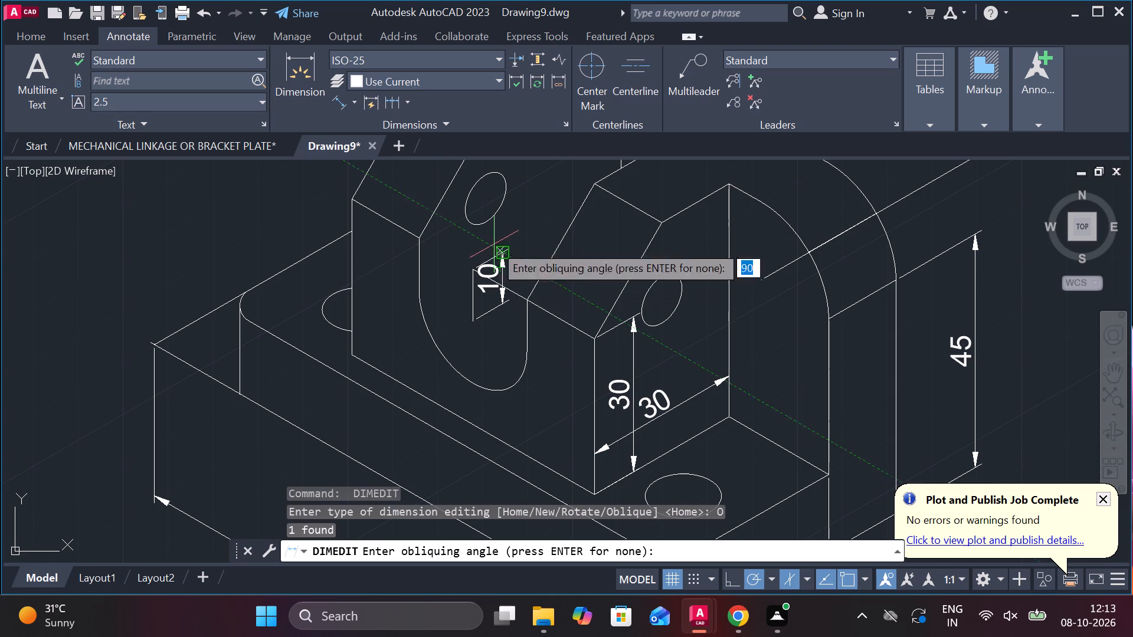
{"action": "type", "text": "150"}
{"action": "key", "text": "Return"}
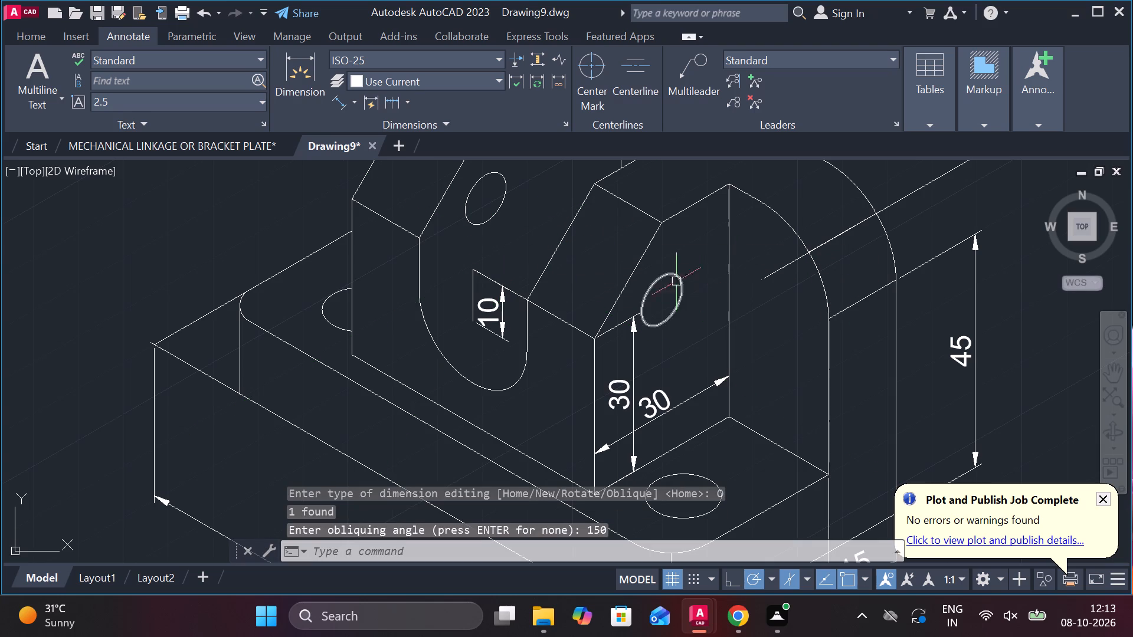
Examine the cut-out dimension up close and the layout of dimensions across the whole bracket.
{"action": "left_click", "coordinate": [47, 39]}
{"action": "scroll", "coordinate": [528, 332], "scroll_direction": "up", "scroll_amount": 1}
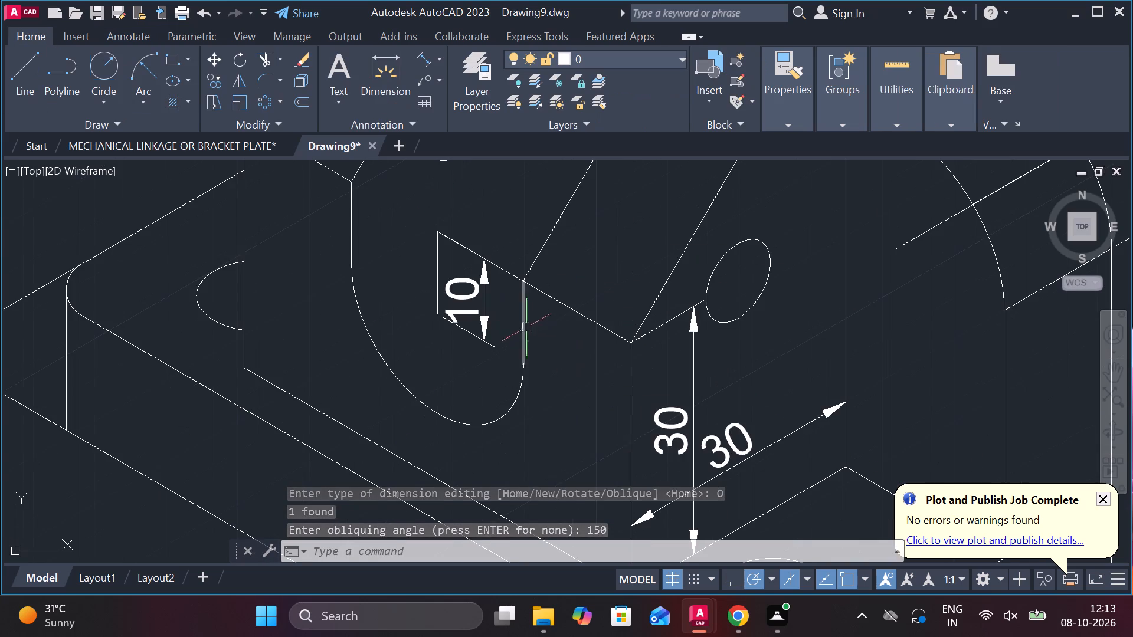
{"action": "left_click", "coordinate": [463, 290]}
{"action": "scroll", "coordinate": [463, 290], "scroll_direction": "up", "scroll_amount": 1}
{"action": "scroll", "coordinate": [464, 290], "scroll_direction": "down", "scroll_amount": 2}
{"action": "key", "text": "Escape"}
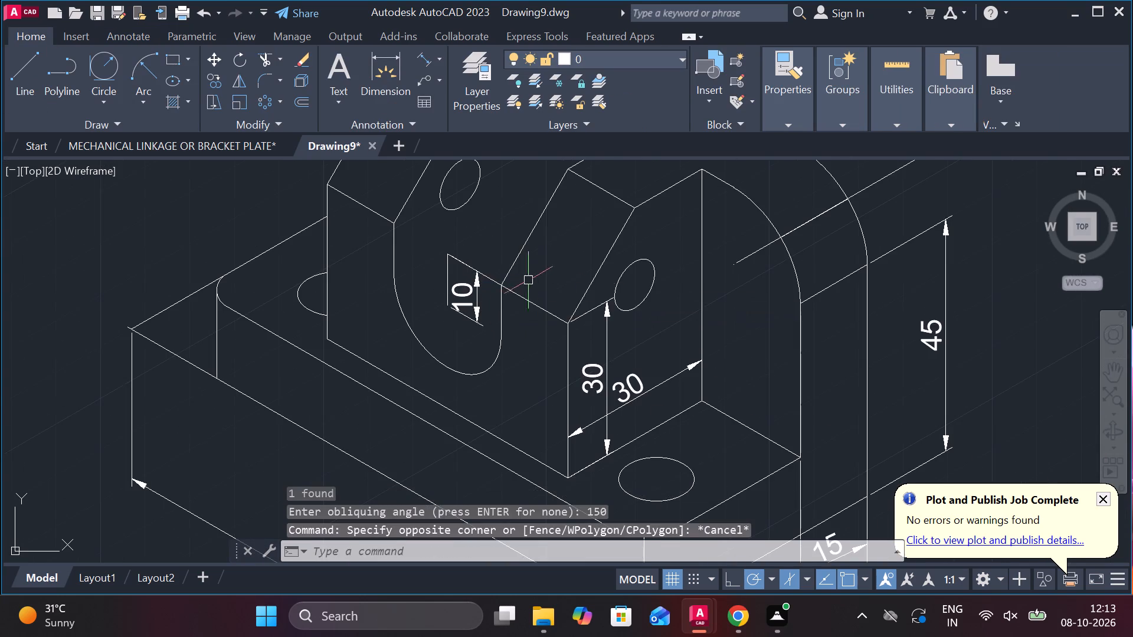
{"action": "scroll", "coordinate": [645, 294], "scroll_direction": "down", "scroll_amount": 2}
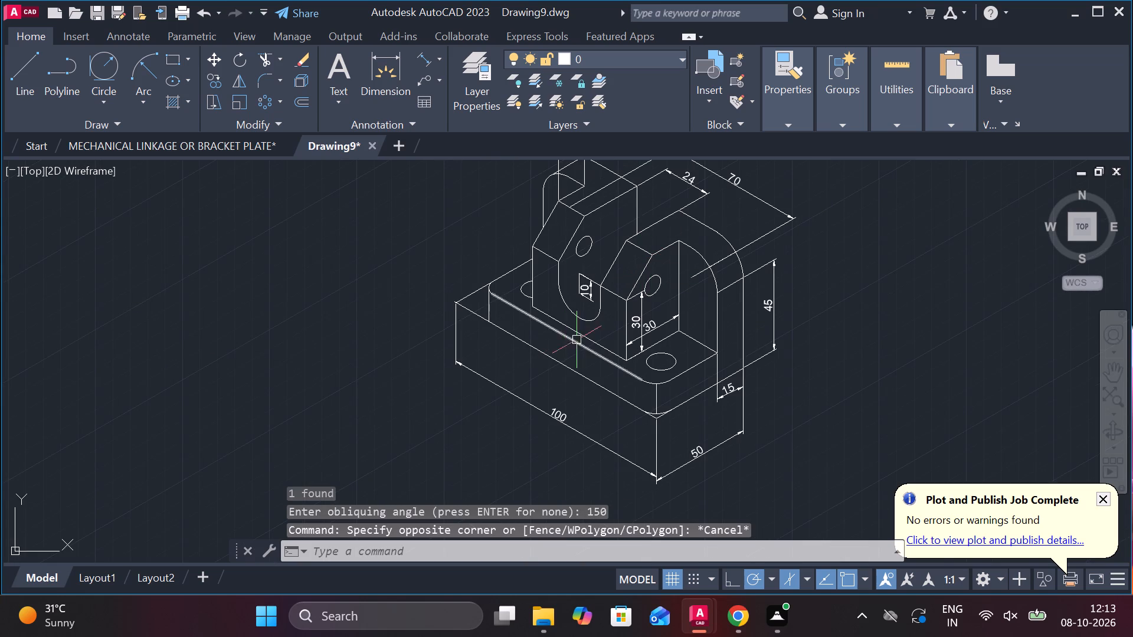
{"action": "middle_click_drag", "start_coordinate": [880, 246], "coordinate": [839, 310]}
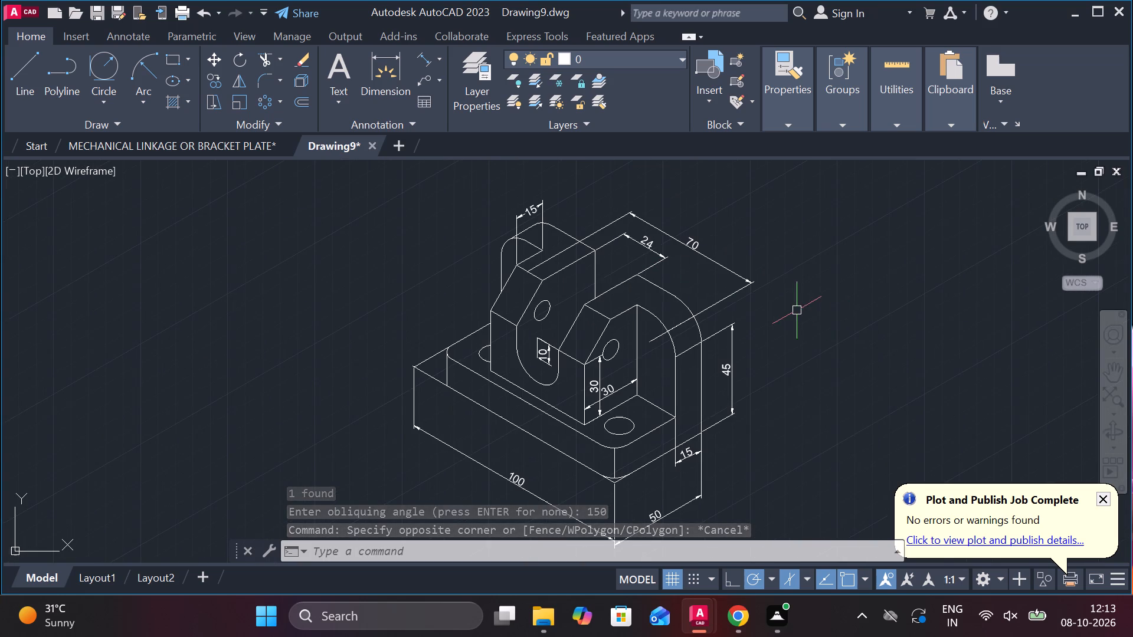
{"action": "middle_click_drag", "start_coordinate": [790, 308], "coordinate": [867, 166]}
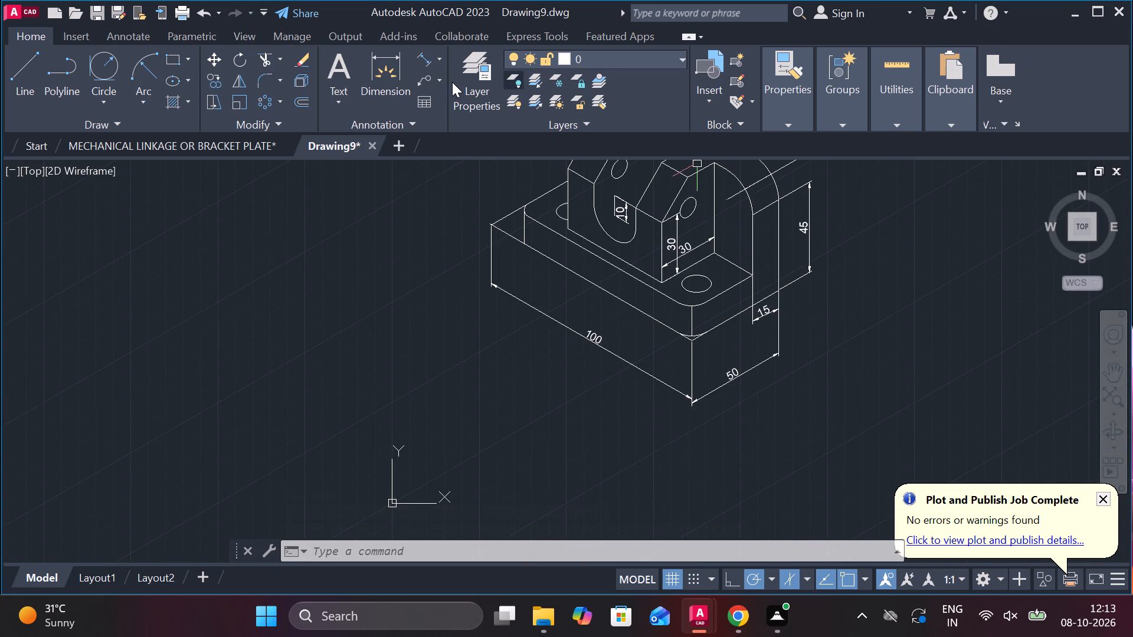
Add a multileader to the edge of the base plate's front hole with the text Ø12.
{"action": "left_click", "coordinate": [424, 82]}
{"action": "scroll", "coordinate": [816, 323], "scroll_direction": "up", "scroll_amount": 2}
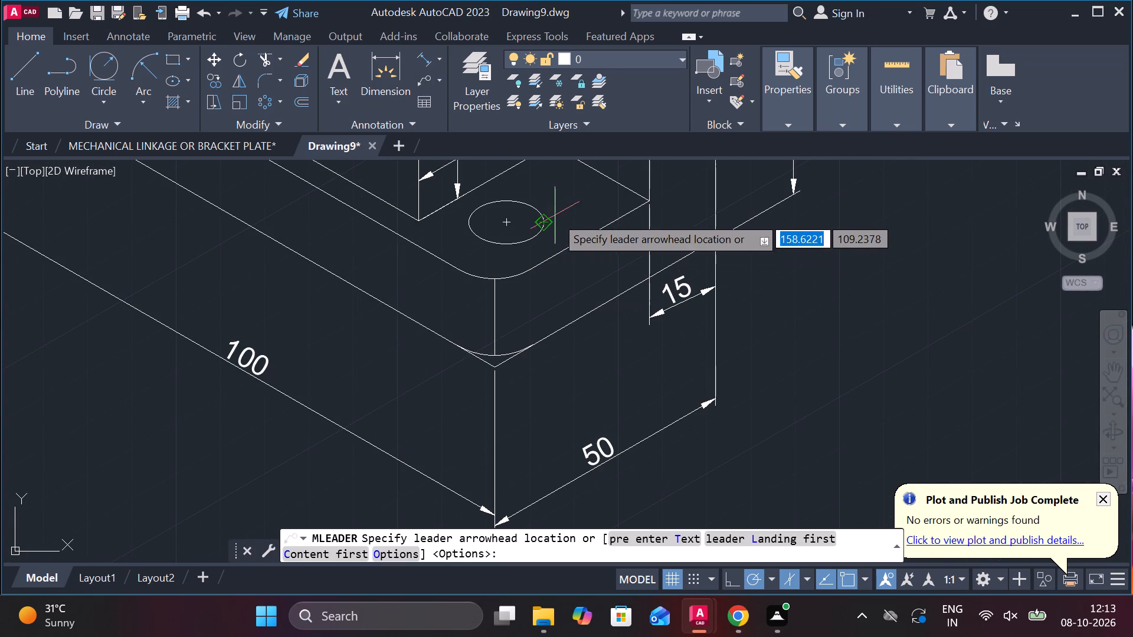
{"action": "left_click", "coordinate": [548, 216]}
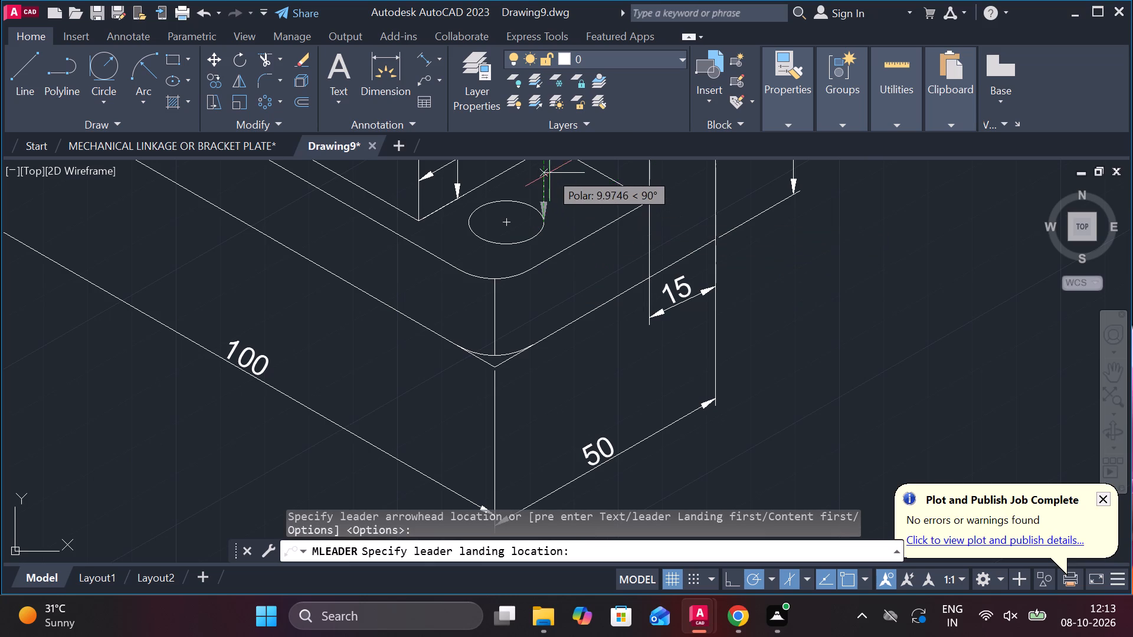
{"action": "middle_click_drag", "start_coordinate": [542, 191], "coordinate": [496, 328]}
{"action": "scroll", "coordinate": [493, 325], "scroll_direction": "up", "scroll_amount": 1}
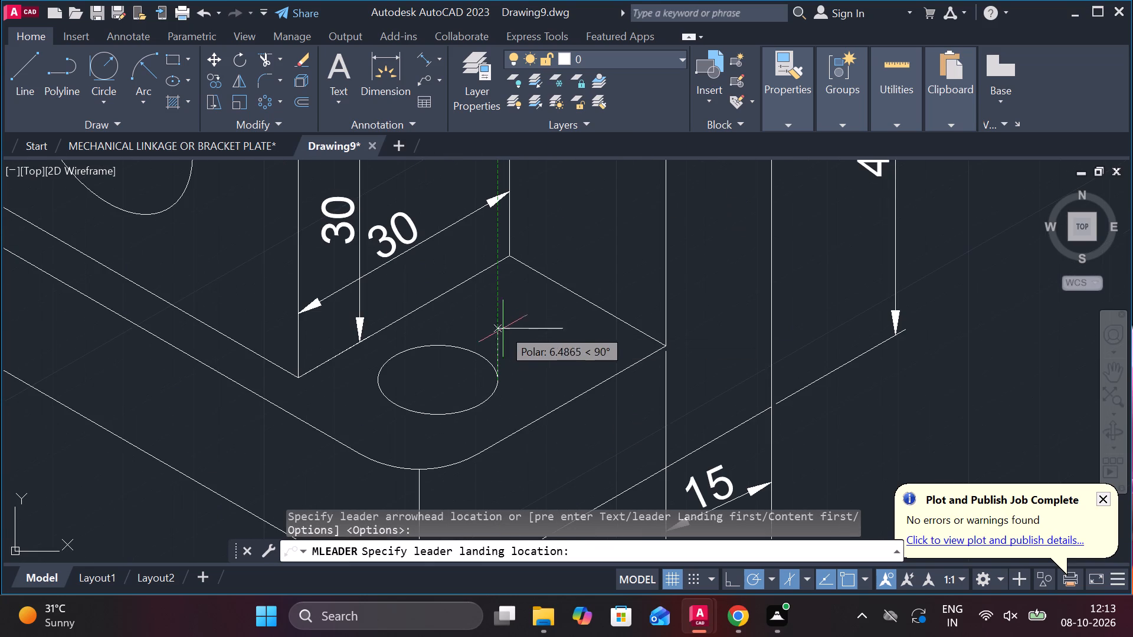
{"action": "left_click", "coordinate": [522, 341]}
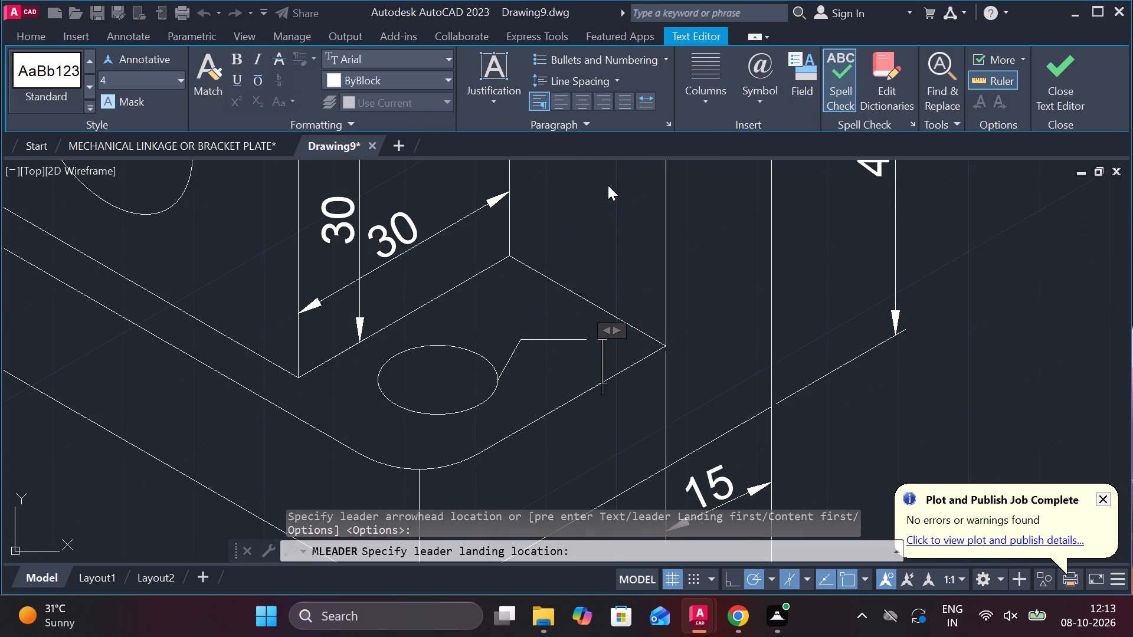
{"action": "left_click", "coordinate": [764, 54]}
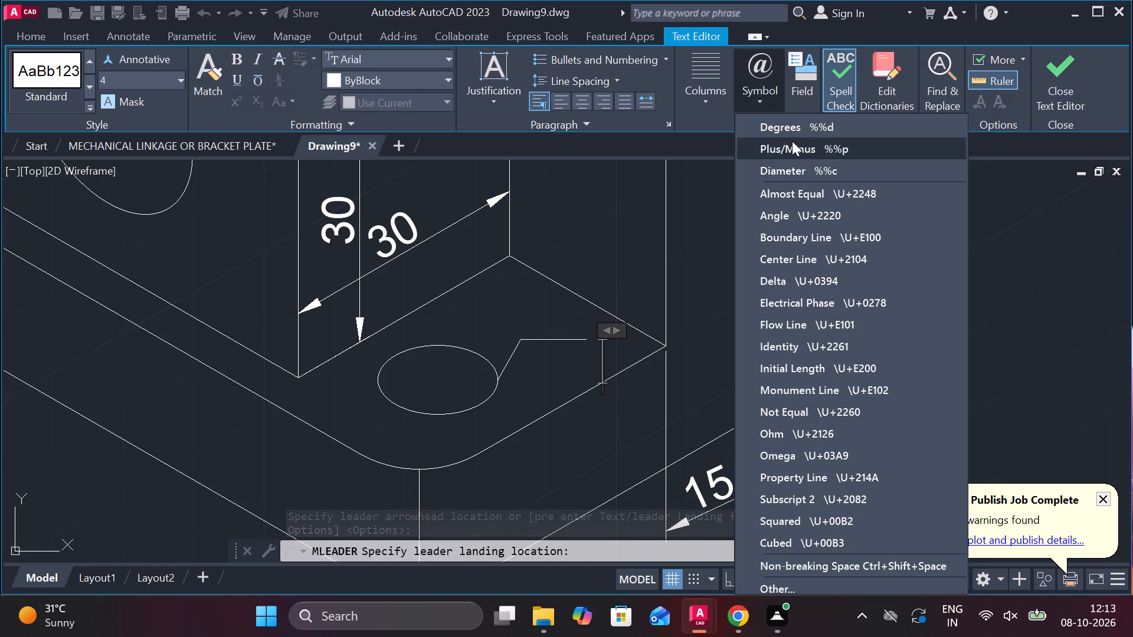
{"action": "left_click", "coordinate": [780, 176]}
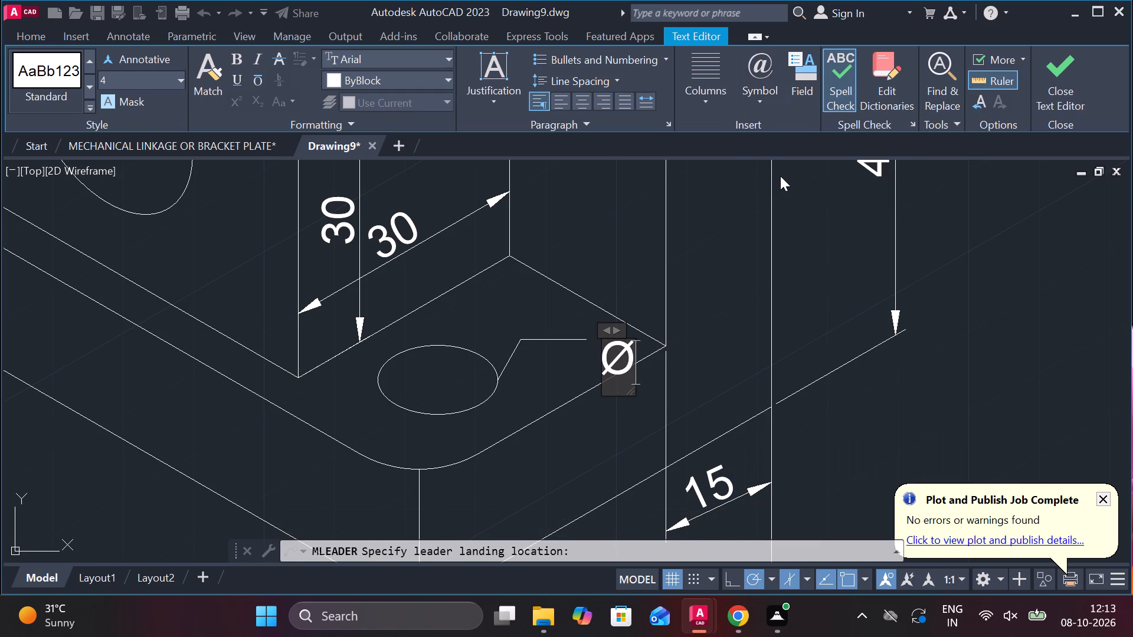
{"action": "type", "text": "12"}
{"action": "left_click", "coordinate": [1076, 55]}
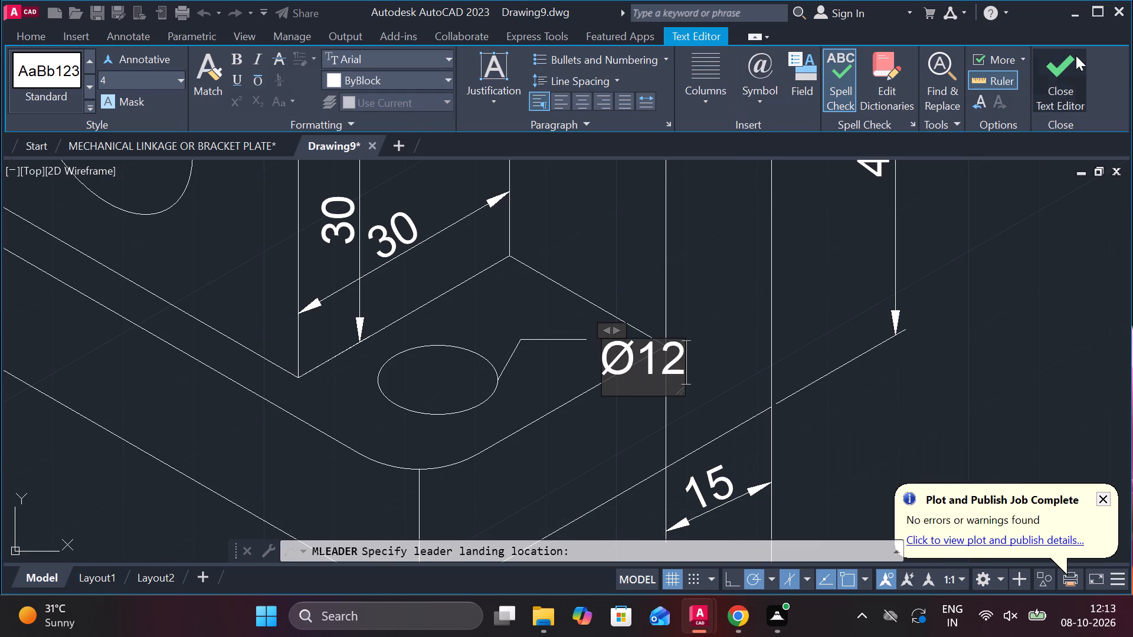
Adjust the Ø12 leader by moving its bend up and away from the base hole and shortening its horizontal landing.
{"action": "scroll", "coordinate": [624, 254], "scroll_direction": "down", "scroll_amount": 1}
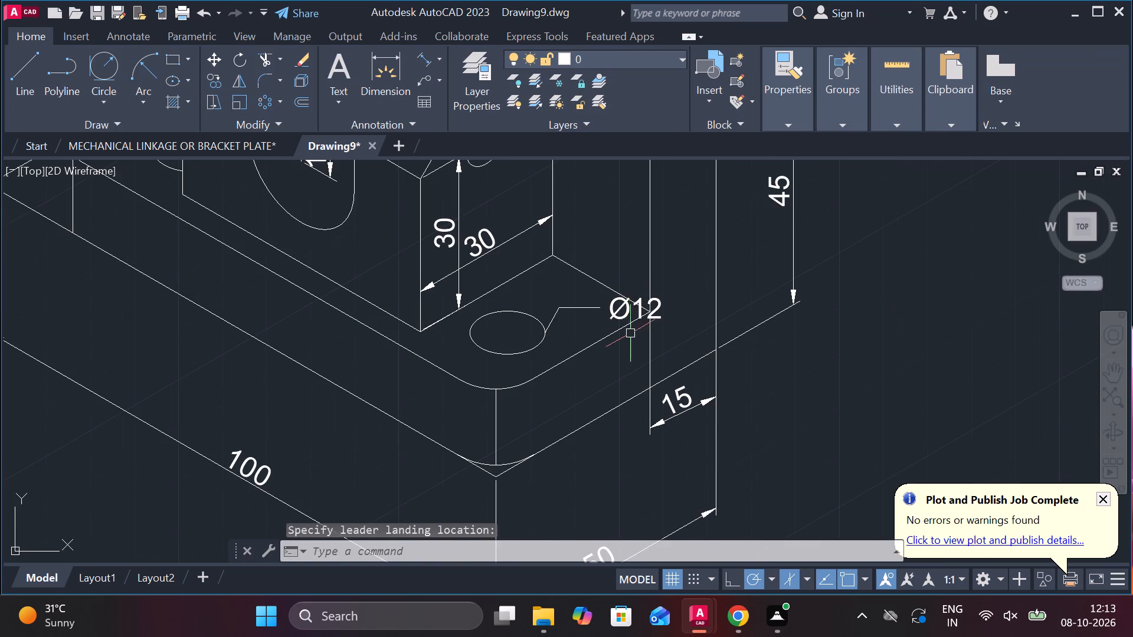
{"action": "scroll", "coordinate": [543, 321], "scroll_direction": "up", "scroll_amount": 2}
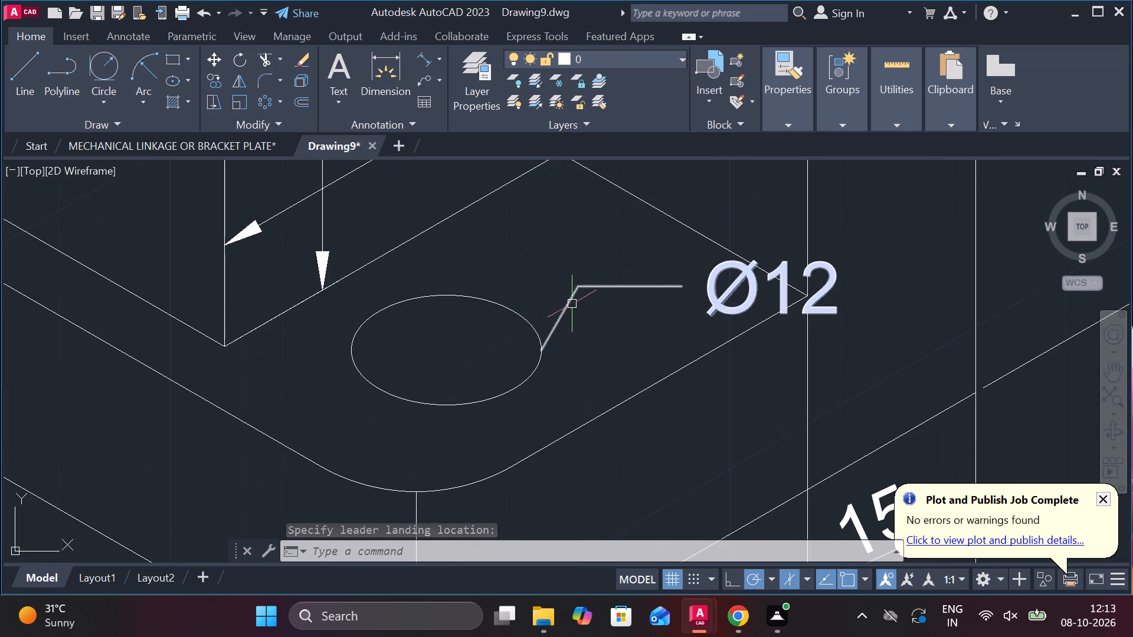
{"action": "left_click", "coordinate": [614, 287]}
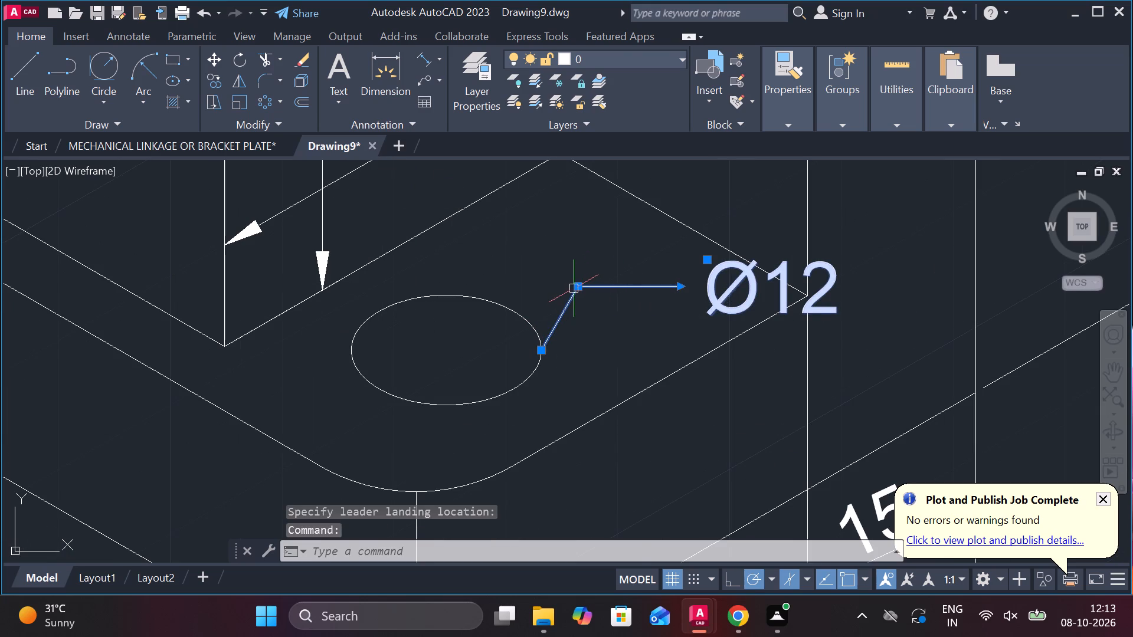
{"action": "left_click_drag", "start_coordinate": [577, 286], "coordinate": [646, 260]}
{"action": "left_click", "coordinate": [646, 262]}
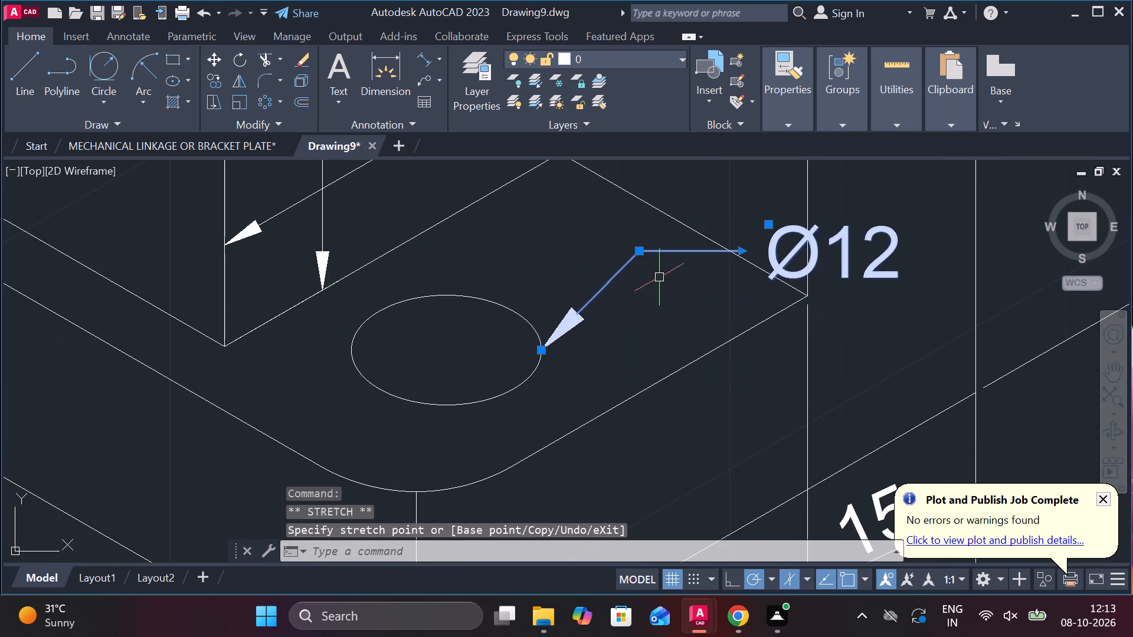
{"action": "left_click_drag", "start_coordinate": [740, 252], "coordinate": [644, 303]}
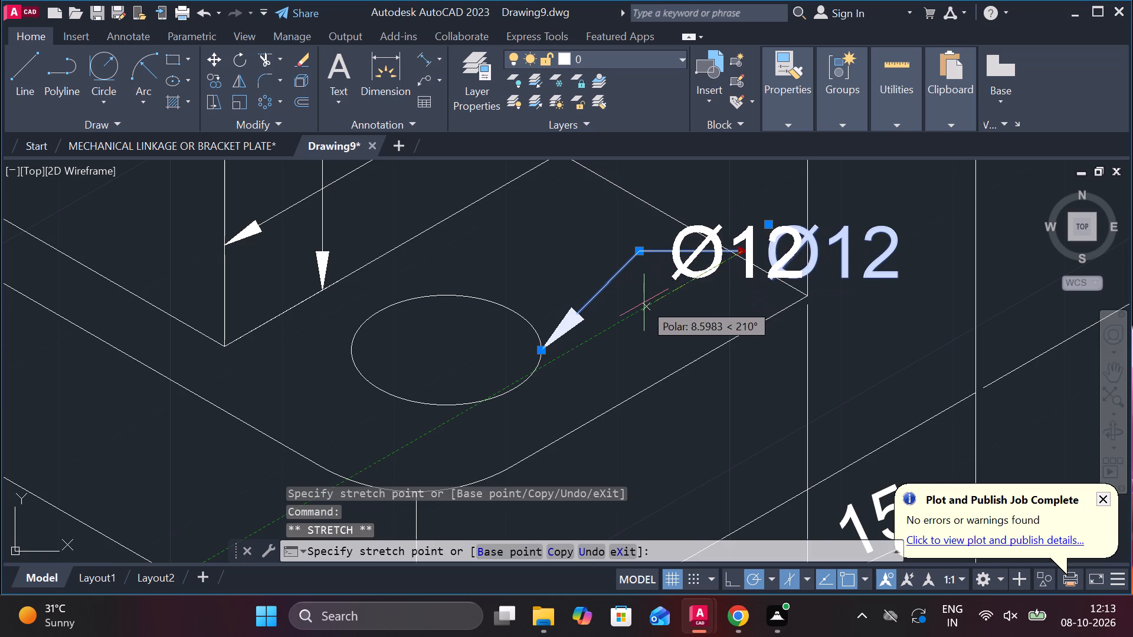
{"action": "left_click_drag", "start_coordinate": [644, 303], "coordinate": [624, 291]}
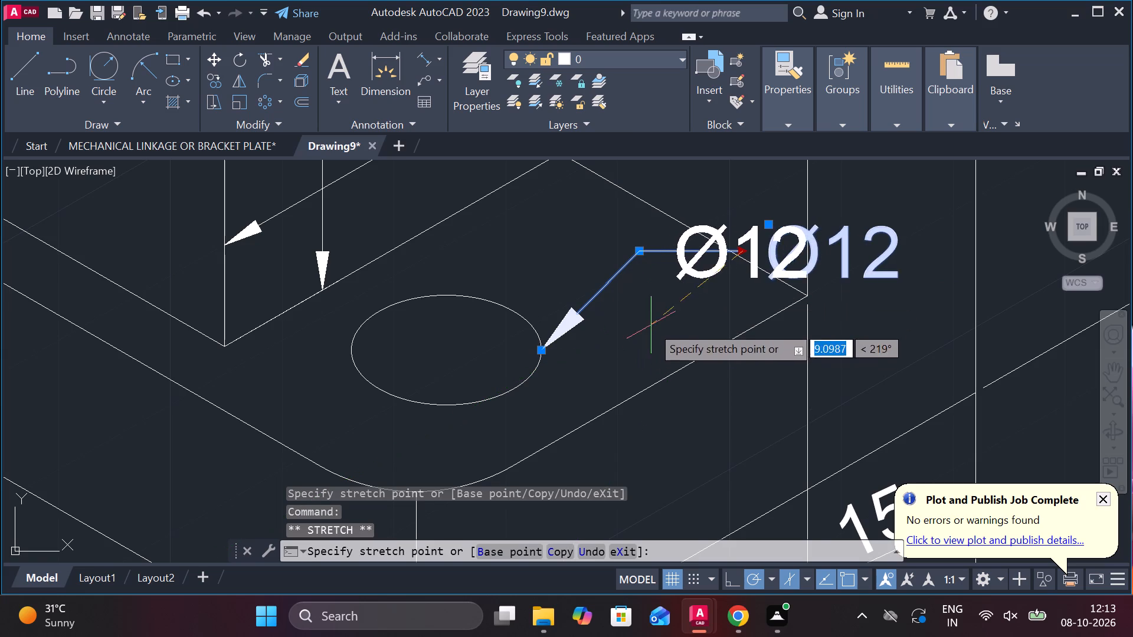
{"action": "left_click", "coordinate": [651, 325]}
{"action": "left_click_drag", "start_coordinate": [641, 252], "coordinate": [630, 255]}
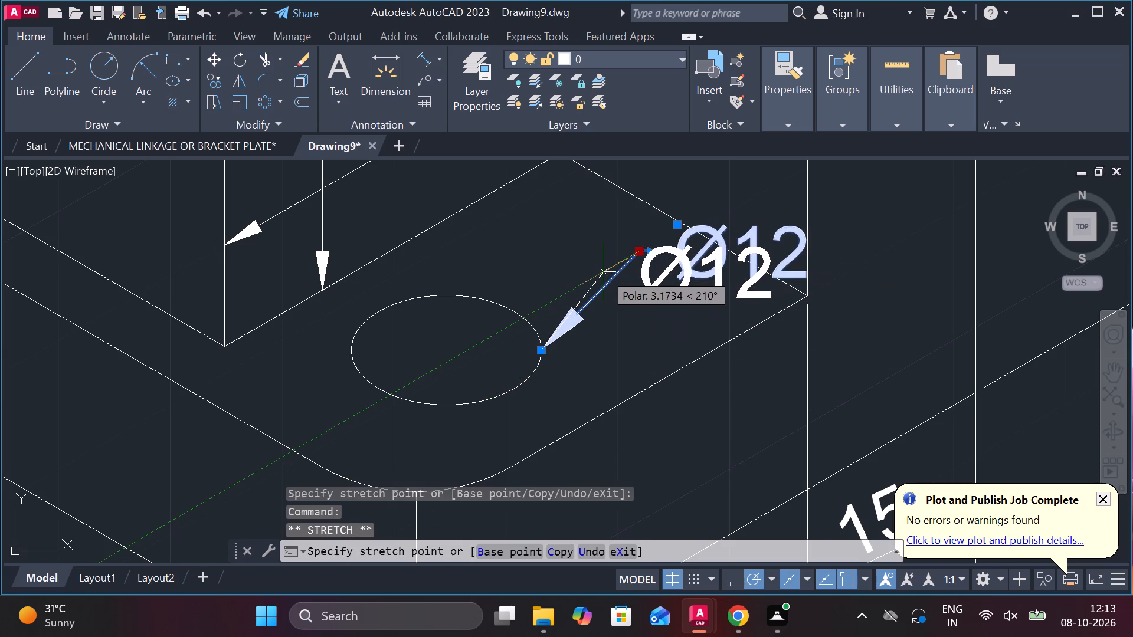
{"action": "left_click", "coordinate": [604, 272]}
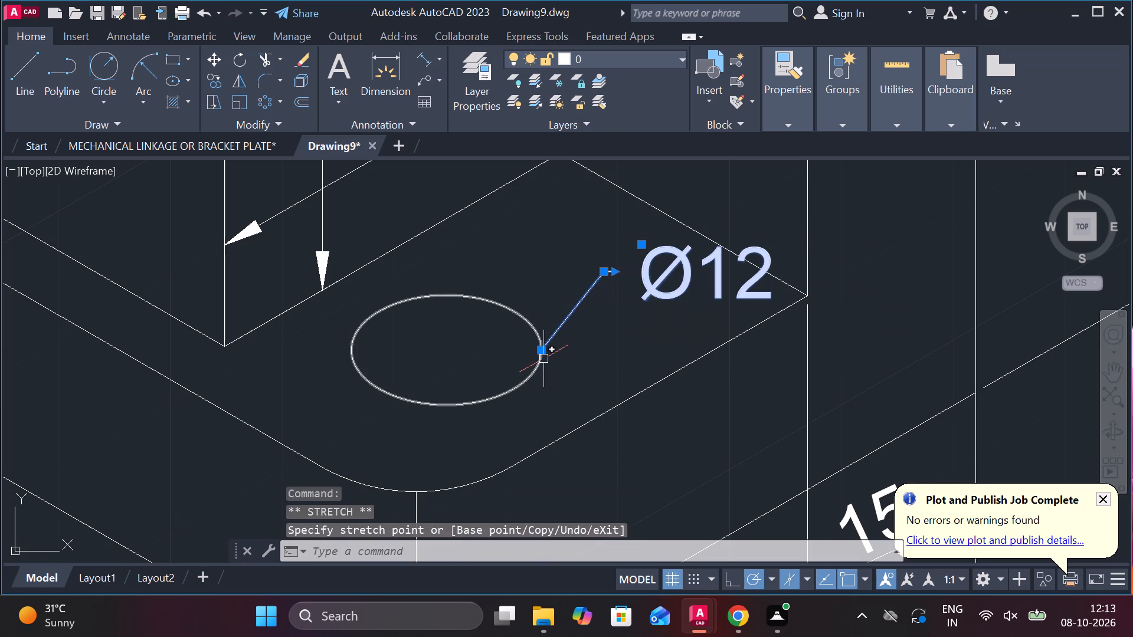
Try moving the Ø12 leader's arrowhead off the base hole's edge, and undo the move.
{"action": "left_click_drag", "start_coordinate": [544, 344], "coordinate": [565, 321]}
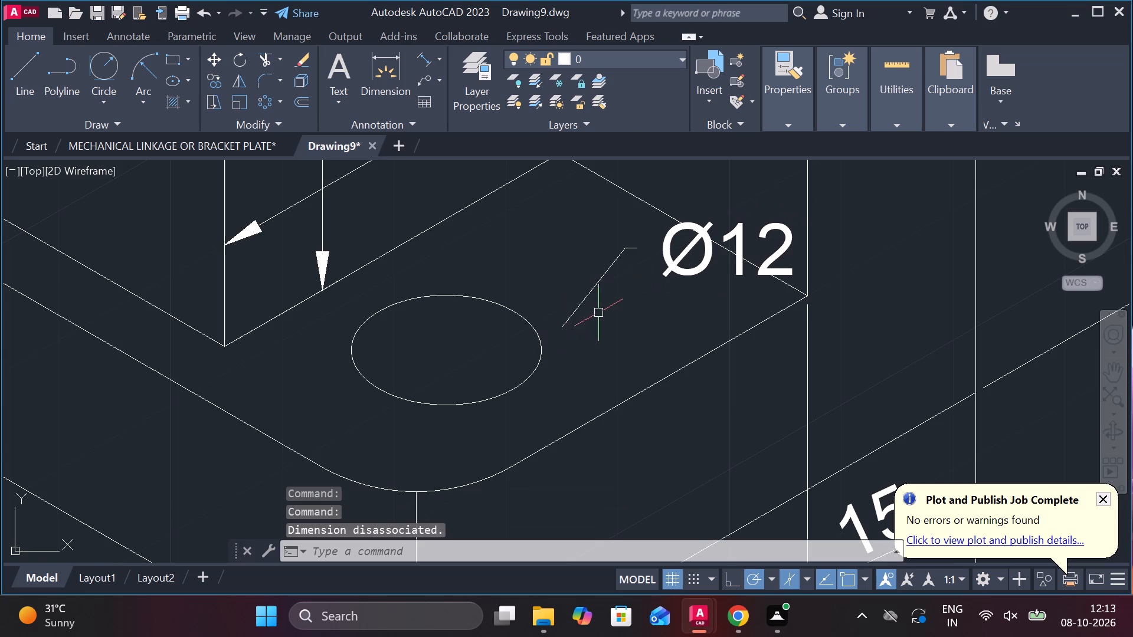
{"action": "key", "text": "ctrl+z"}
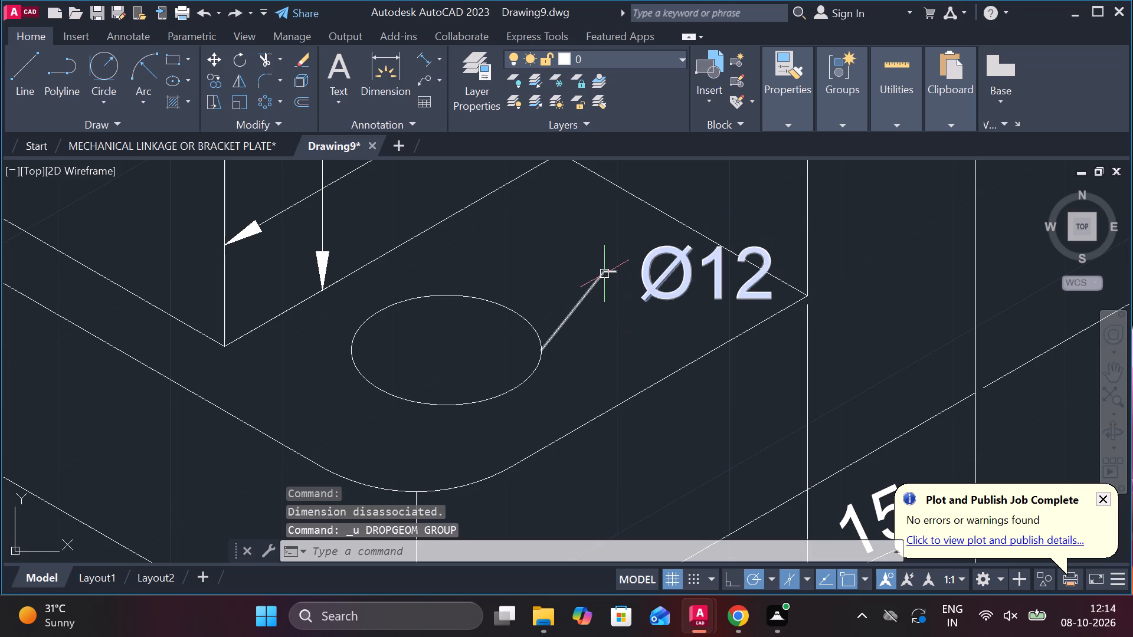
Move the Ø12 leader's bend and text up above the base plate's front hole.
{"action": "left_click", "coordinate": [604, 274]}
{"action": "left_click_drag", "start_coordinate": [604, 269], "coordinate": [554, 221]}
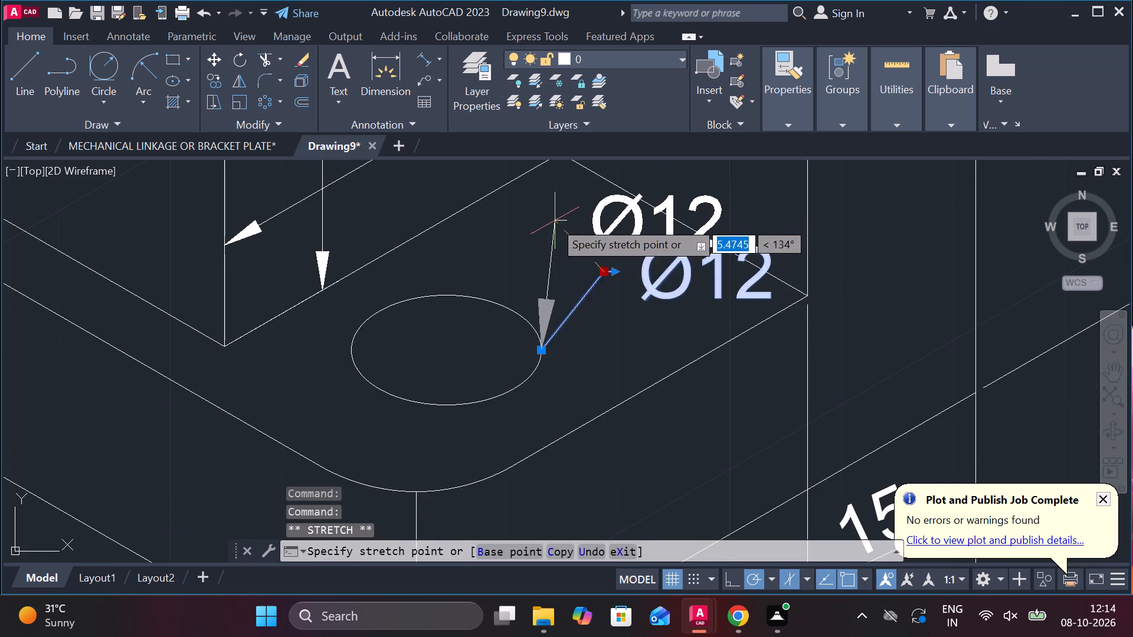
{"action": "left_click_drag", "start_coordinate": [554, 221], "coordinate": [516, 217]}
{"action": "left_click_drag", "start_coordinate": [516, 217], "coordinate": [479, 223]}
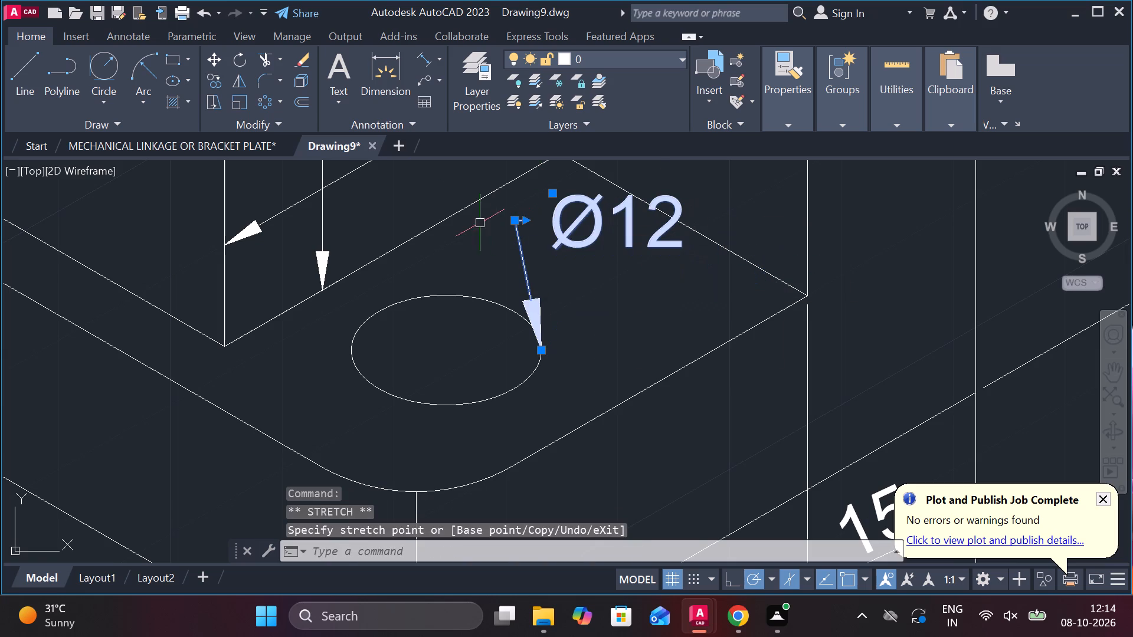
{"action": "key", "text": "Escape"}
Move the Ø12 leader's bend and text outside the bracket, below the base plate's front edge near the 15 dimension.
{"action": "scroll", "coordinate": [644, 277], "scroll_direction": "down", "scroll_amount": 1}
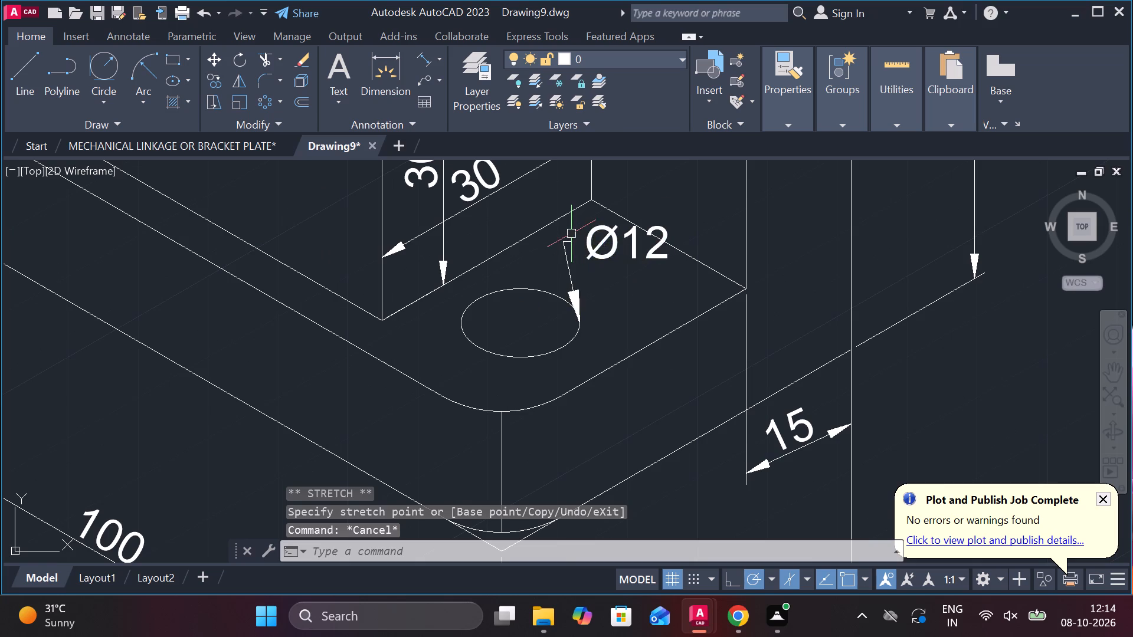
{"action": "left_click", "coordinate": [592, 237]}
{"action": "left_click_drag", "start_coordinate": [561, 239], "coordinate": [695, 327]}
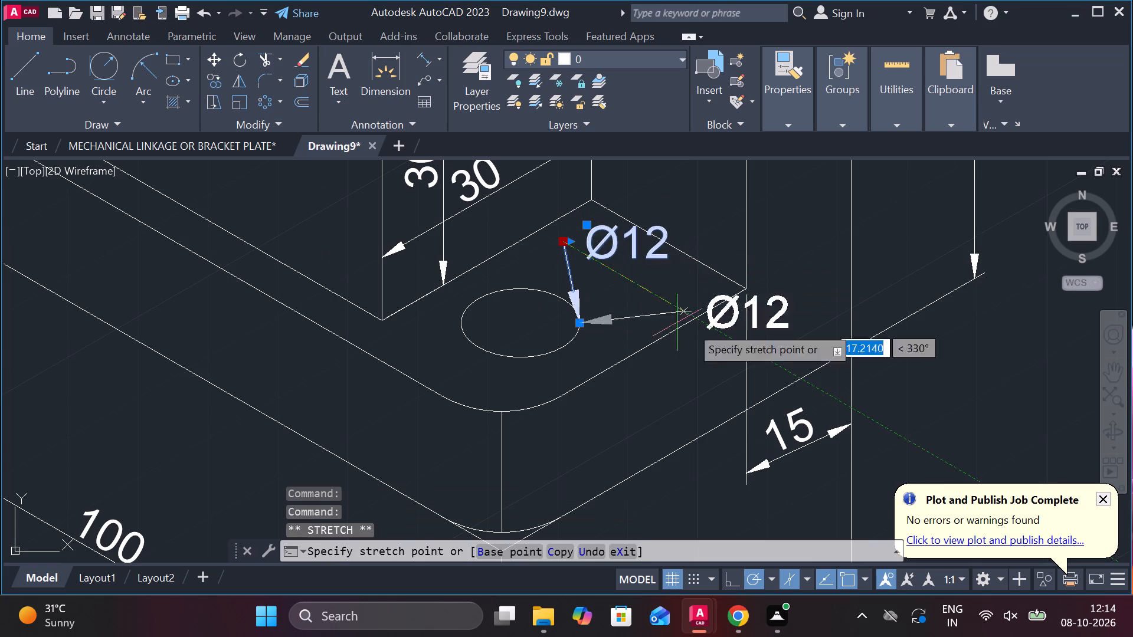
{"action": "left_click_drag", "start_coordinate": [695, 327], "coordinate": [645, 488]}
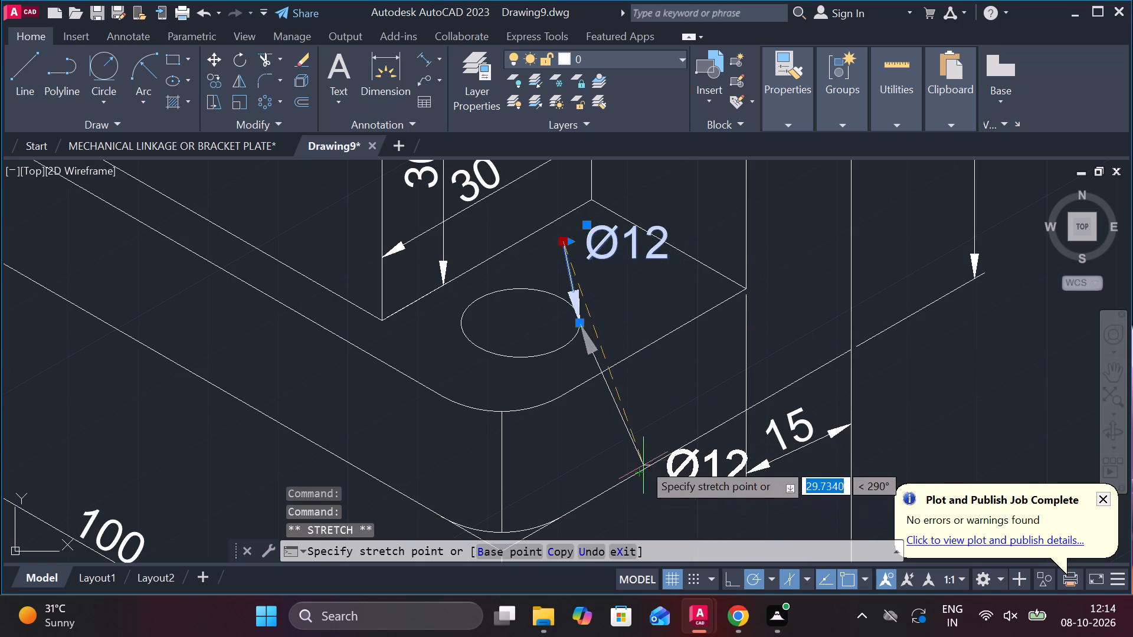
{"action": "middle_click_drag", "start_coordinate": [643, 462], "coordinate": [603, 350]}
{"action": "left_click", "coordinate": [604, 417]}
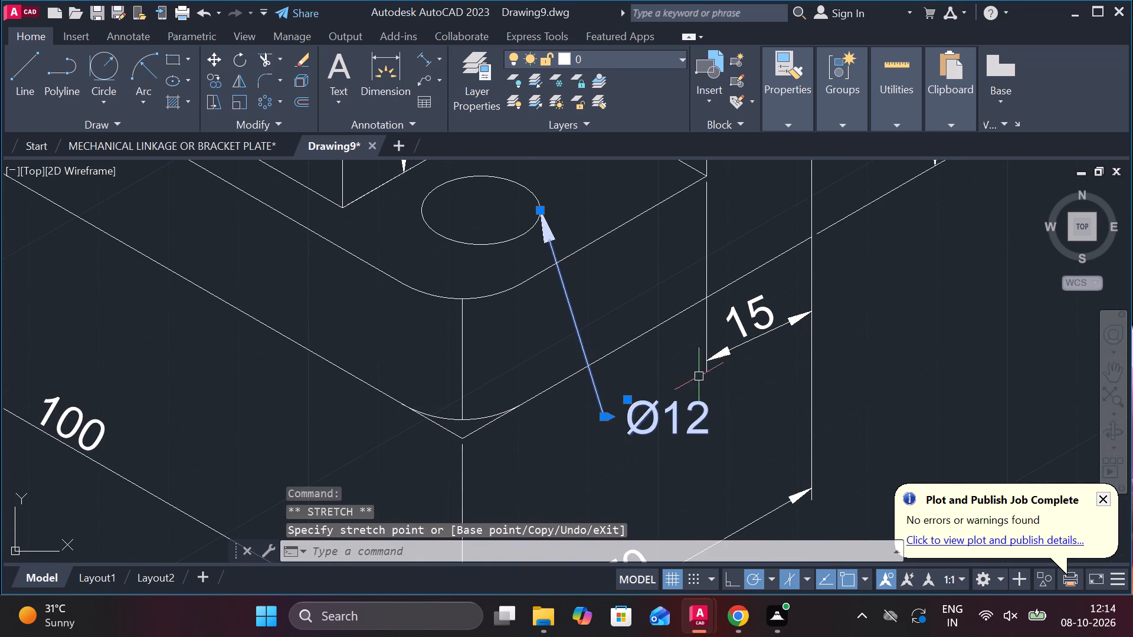
{"action": "key", "text": "Escape"}
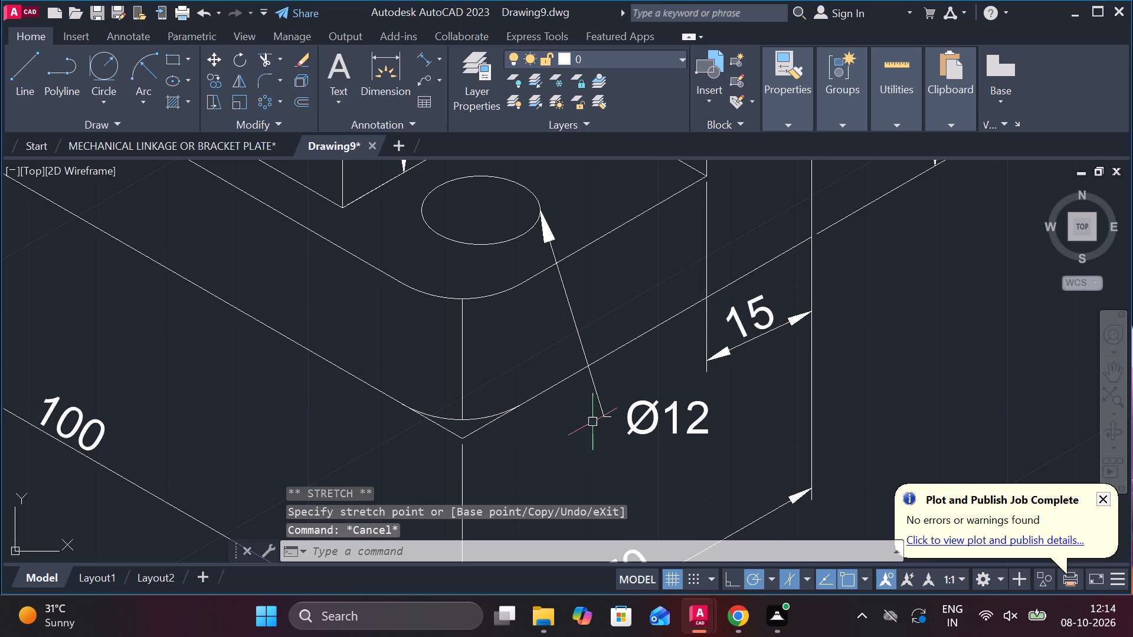
Add a multileader to the upper edge of the base plate's rounded front corner with the text R 15.
{"action": "left_click", "coordinate": [420, 80]}
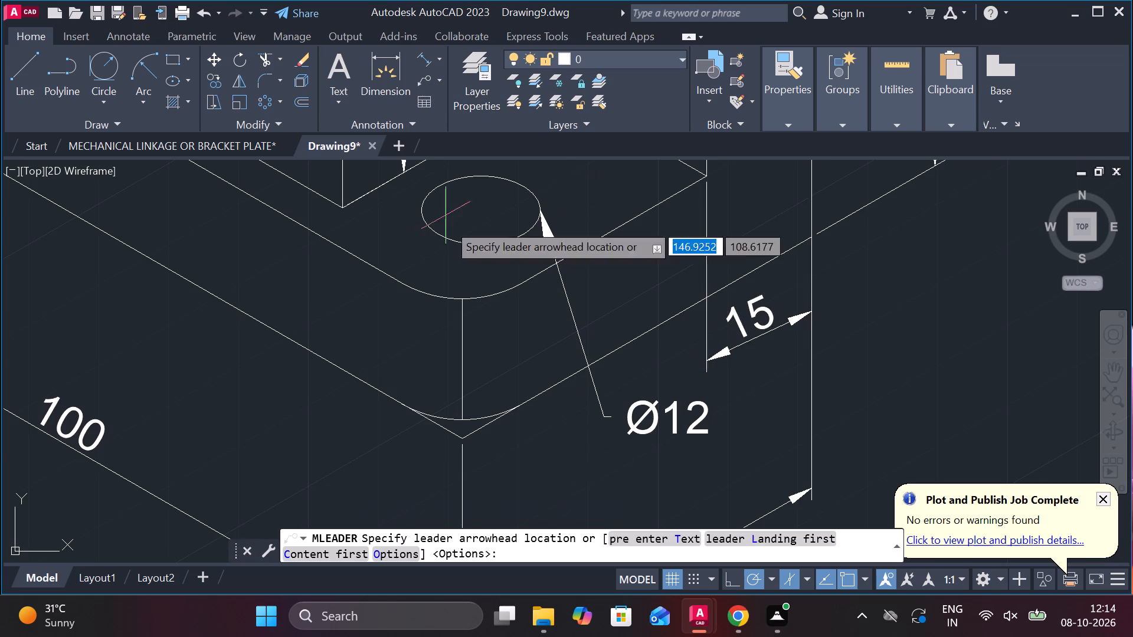
{"action": "left_click", "coordinate": [420, 294]}
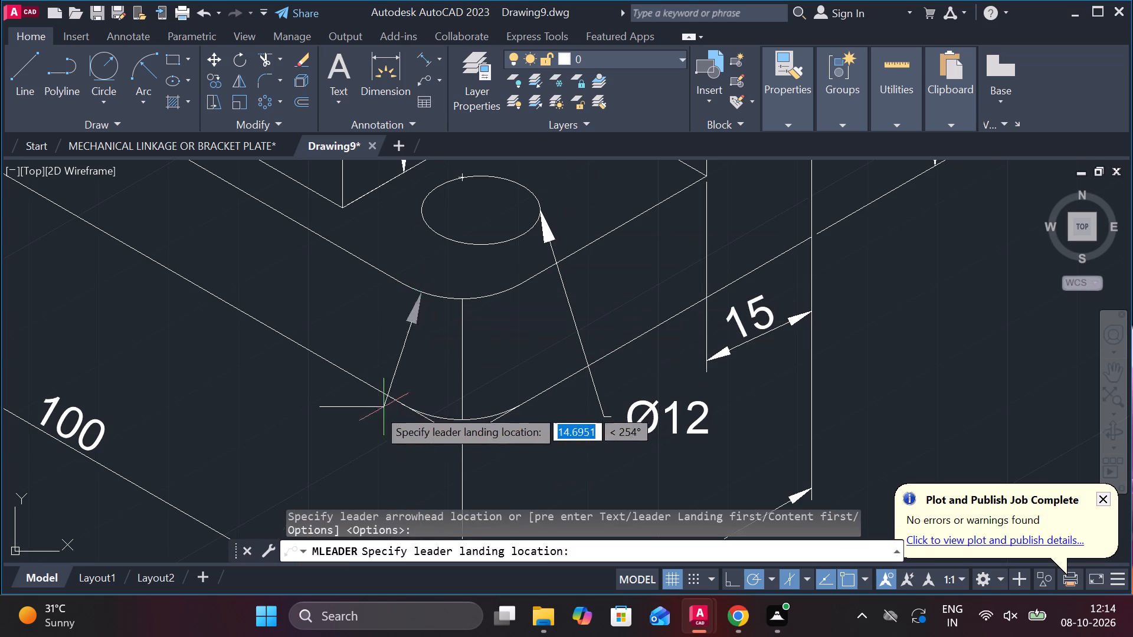
{"action": "left_click", "coordinate": [305, 406]}
{"action": "middle_click_drag", "start_coordinate": [333, 411], "coordinate": [366, 418]}
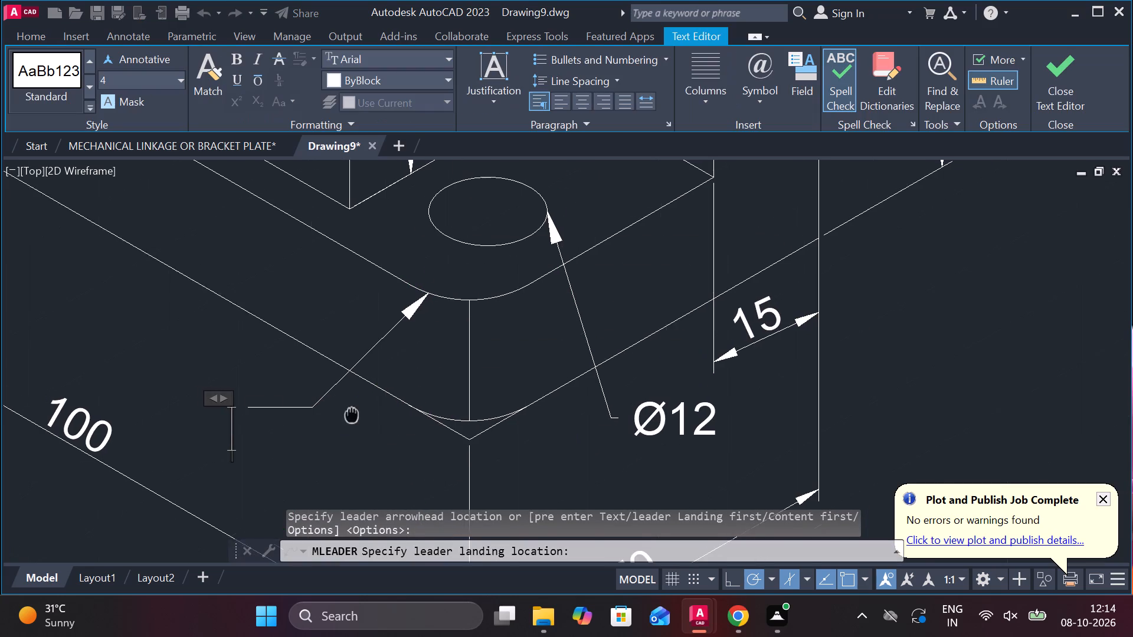
{"action": "middle_click_drag", "start_coordinate": [366, 418], "coordinate": [531, 431]}
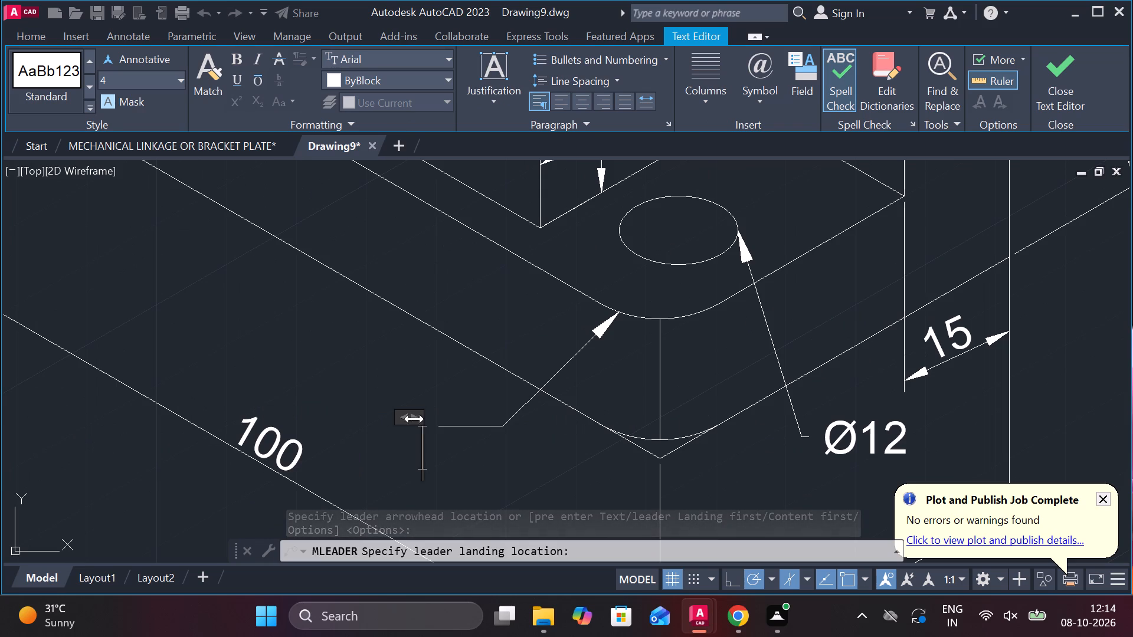
{"action": "key", "text": "r"}
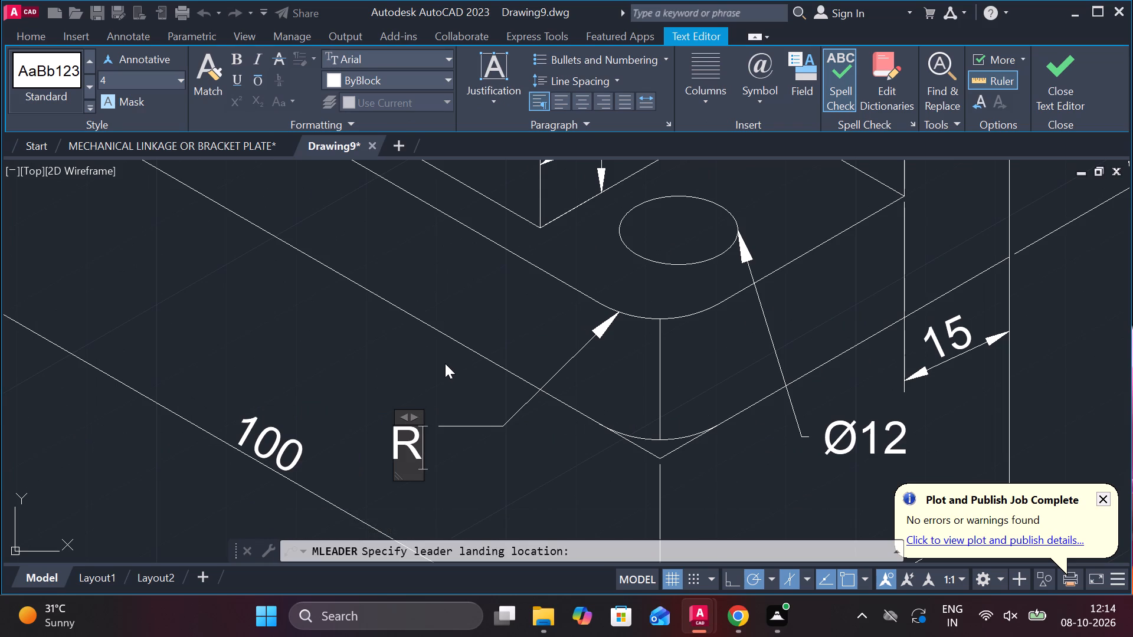
{"action": "key", "text": "space"}
{"action": "type", "text": "15"}
{"action": "left_click", "coordinate": [1070, 67]}
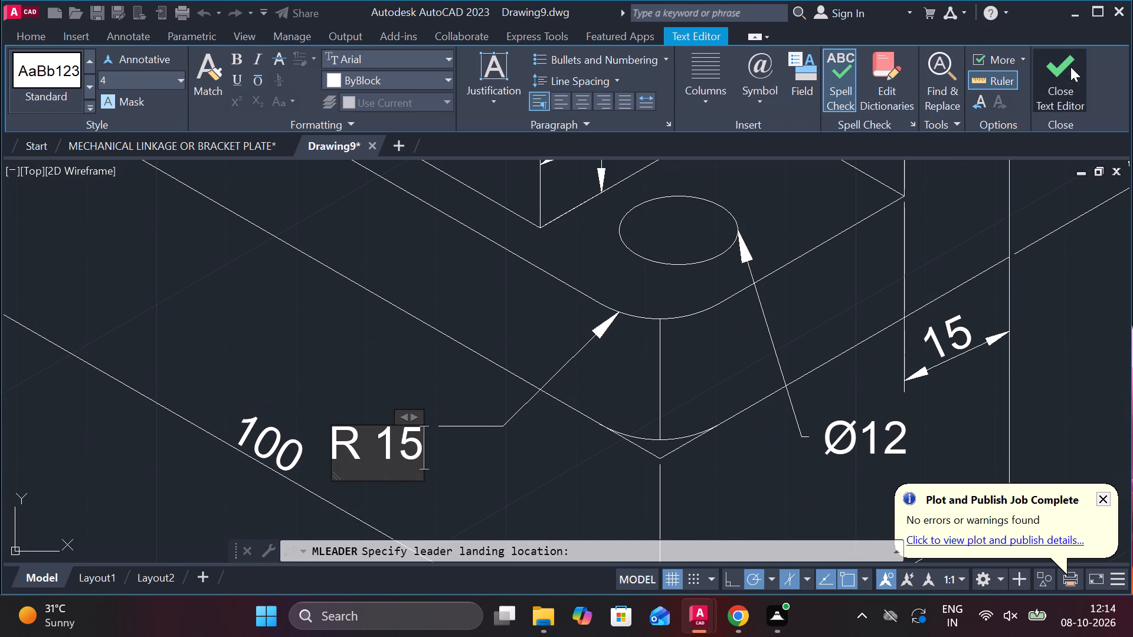
Reposition the R 15 leader with a longer landing, placing its text below the plate and its arrow steeply up to the rounded corner.
{"action": "left_click", "coordinate": [441, 425]}
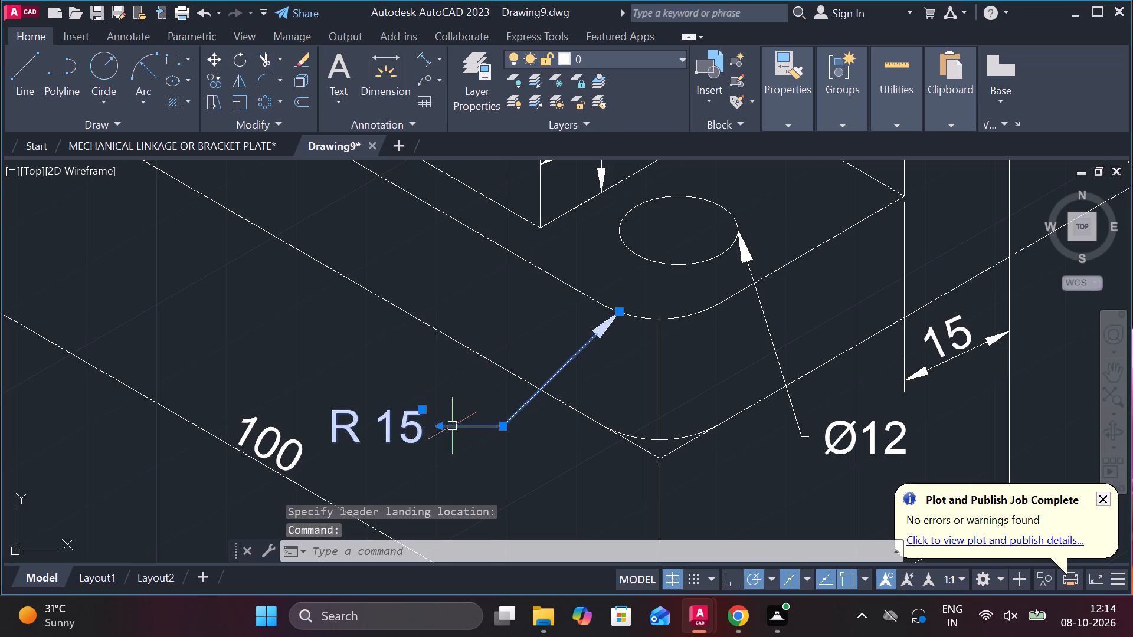
{"action": "left_click", "coordinate": [505, 431]}
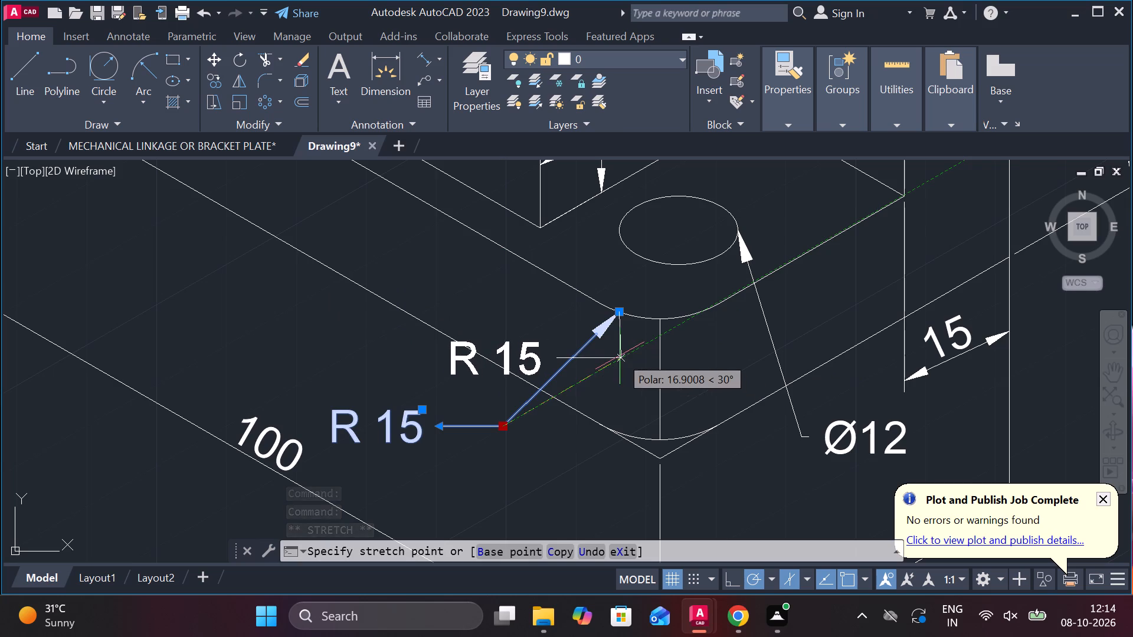
{"action": "left_click", "coordinate": [598, 356]}
{"action": "key", "text": "Escape"}
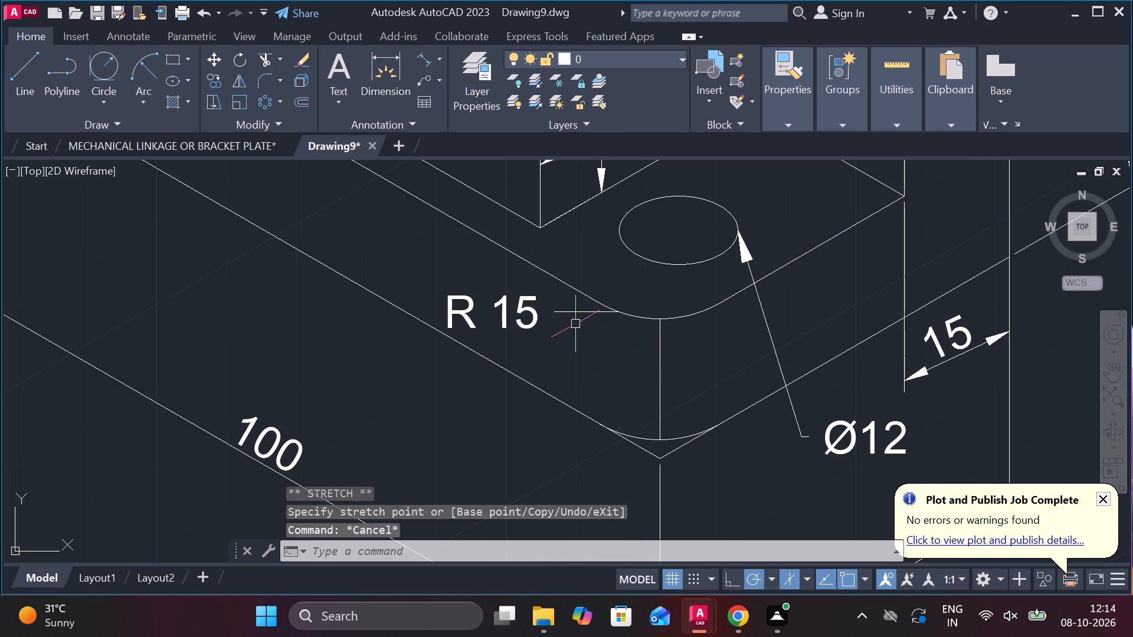
{"action": "left_click", "coordinate": [572, 308]}
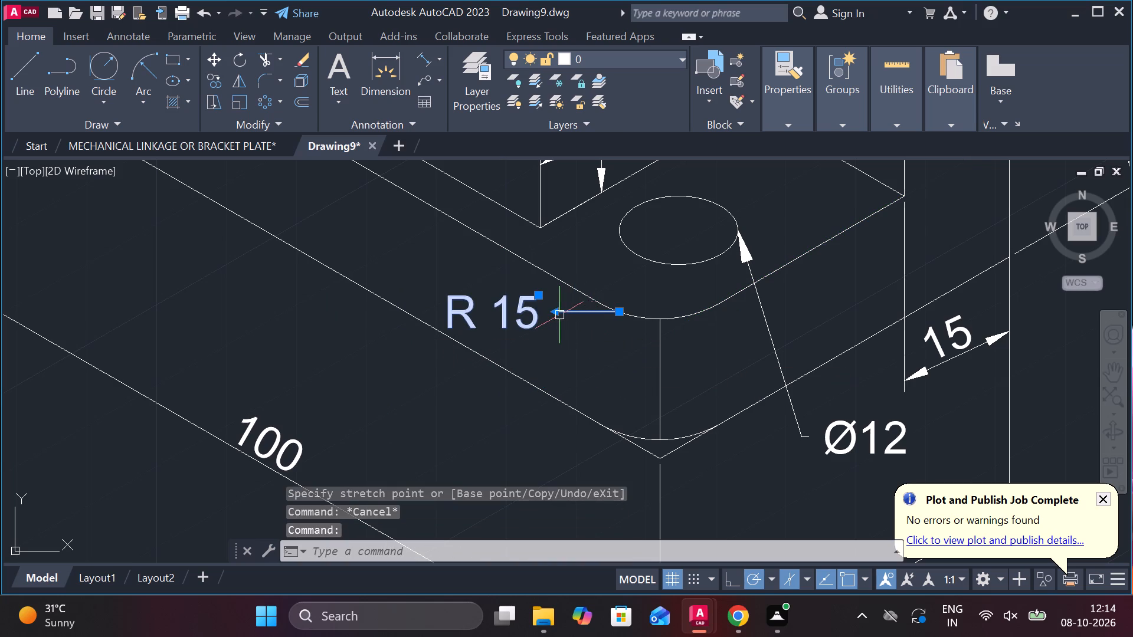
{"action": "left_click_drag", "start_coordinate": [552, 313], "coordinate": [507, 432]}
{"action": "left_click", "coordinate": [507, 428]}
{"action": "left_click", "coordinate": [507, 423]}
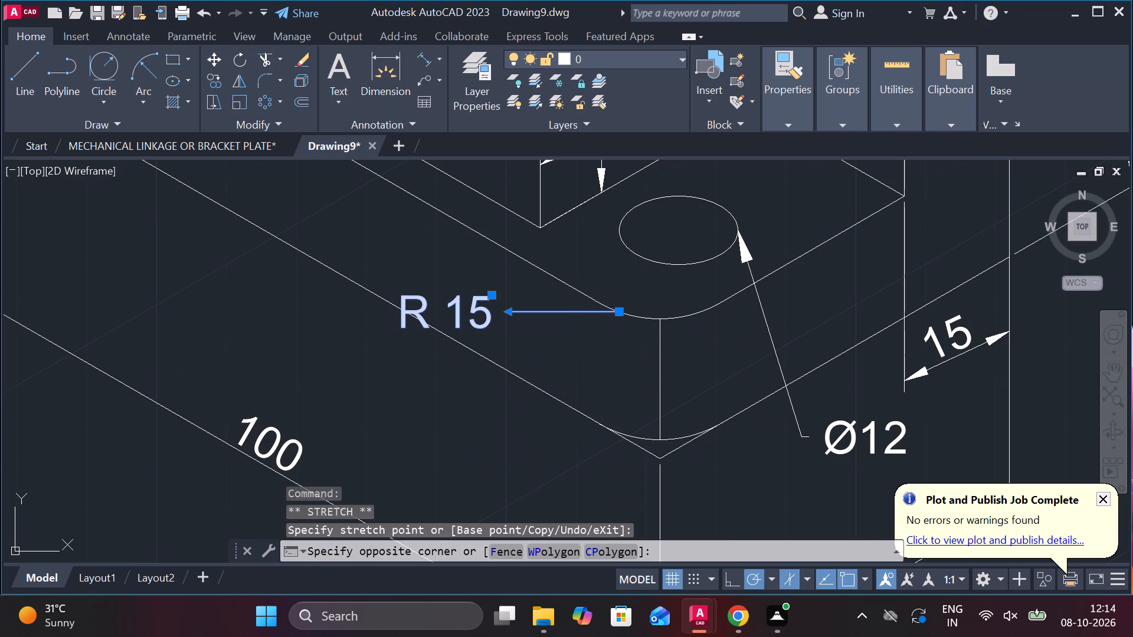
{"action": "left_click", "coordinate": [595, 342]}
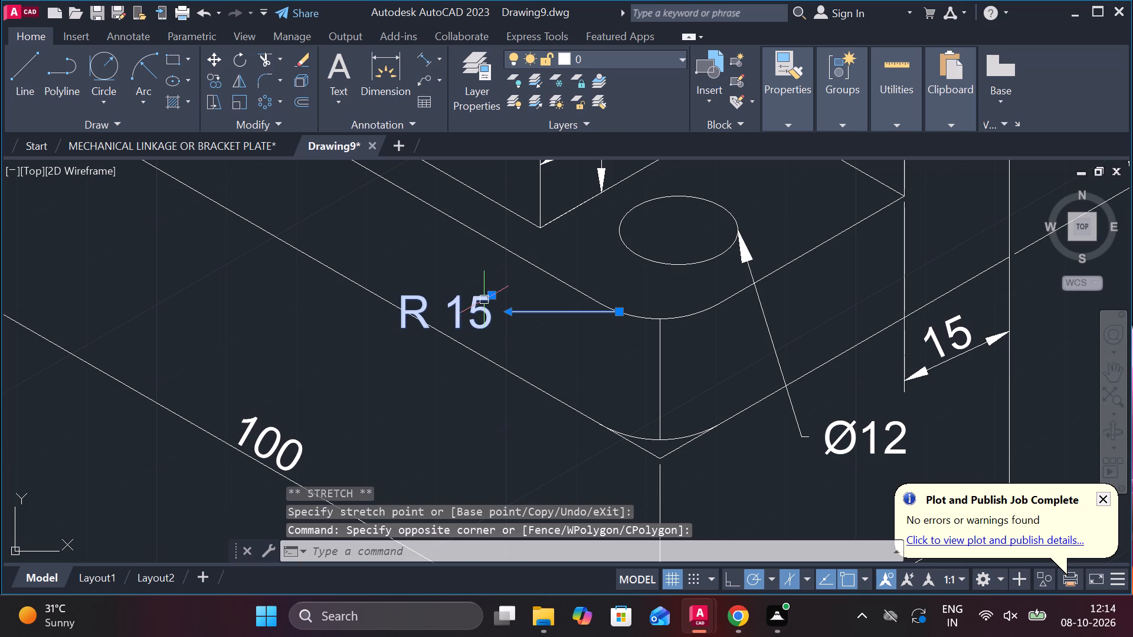
{"action": "left_click_drag", "start_coordinate": [489, 298], "coordinate": [466, 405]}
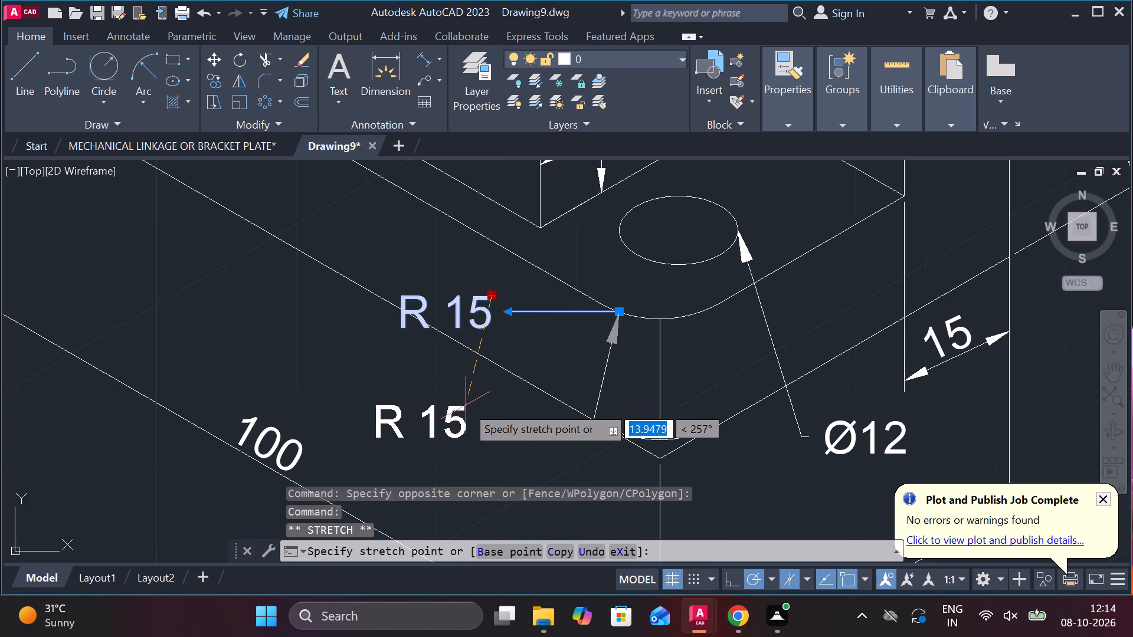
{"action": "left_click", "coordinate": [466, 405]}
{"action": "key", "text": "Escape"}
Add a multileader to the curved bottom of the rounded cut-out with the text R12, placed over the base's long side.
{"action": "scroll", "coordinate": [566, 406], "scroll_direction": "down", "scroll_amount": 3}
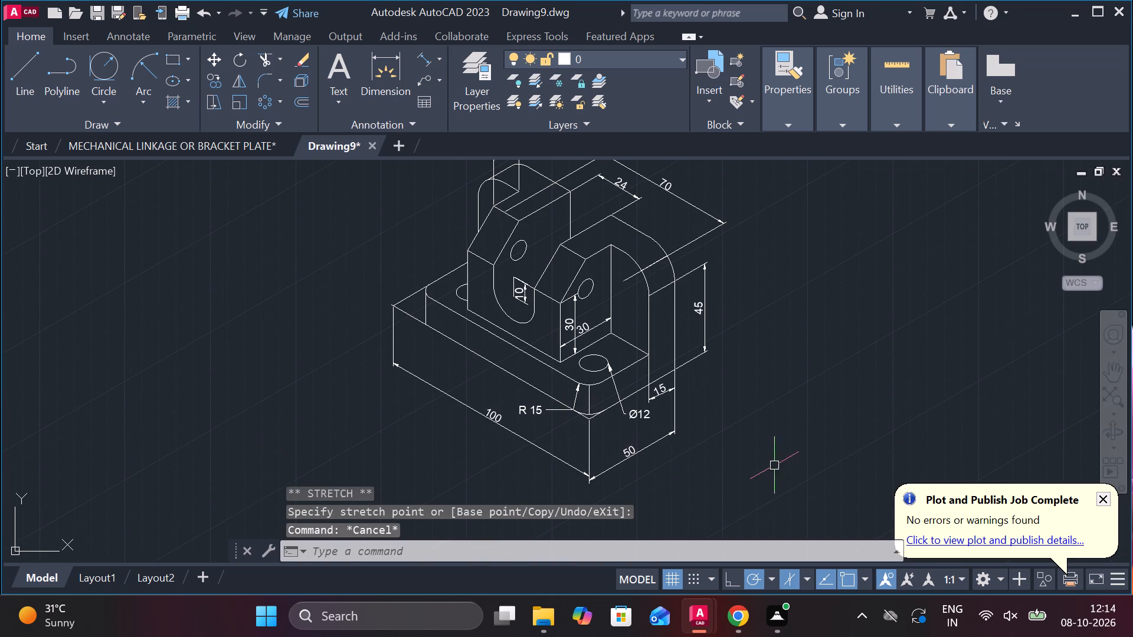
{"action": "scroll", "coordinate": [484, 308], "scroll_direction": "up", "scroll_amount": 1}
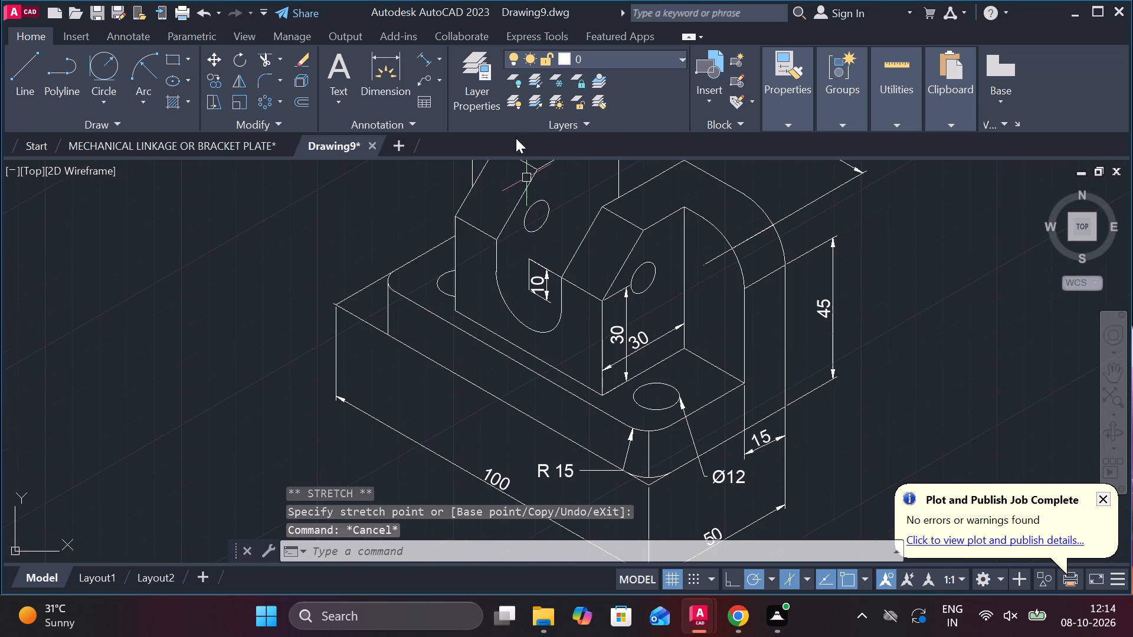
{"action": "left_click", "coordinate": [420, 73]}
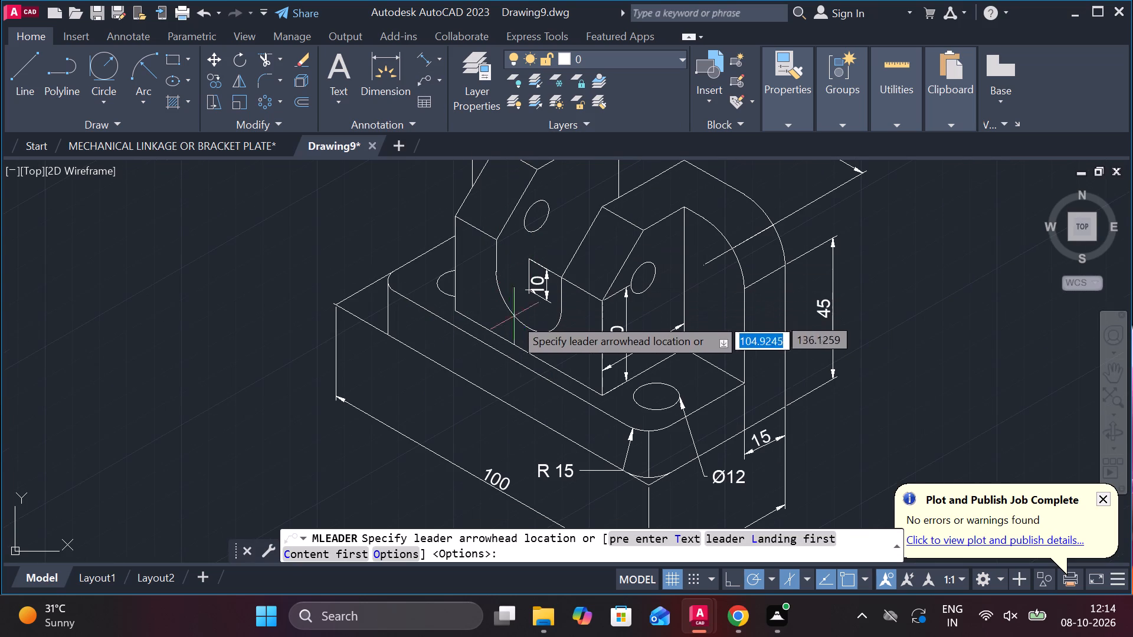
{"action": "left_click", "coordinate": [515, 317]}
{"action": "left_click", "coordinate": [448, 397]}
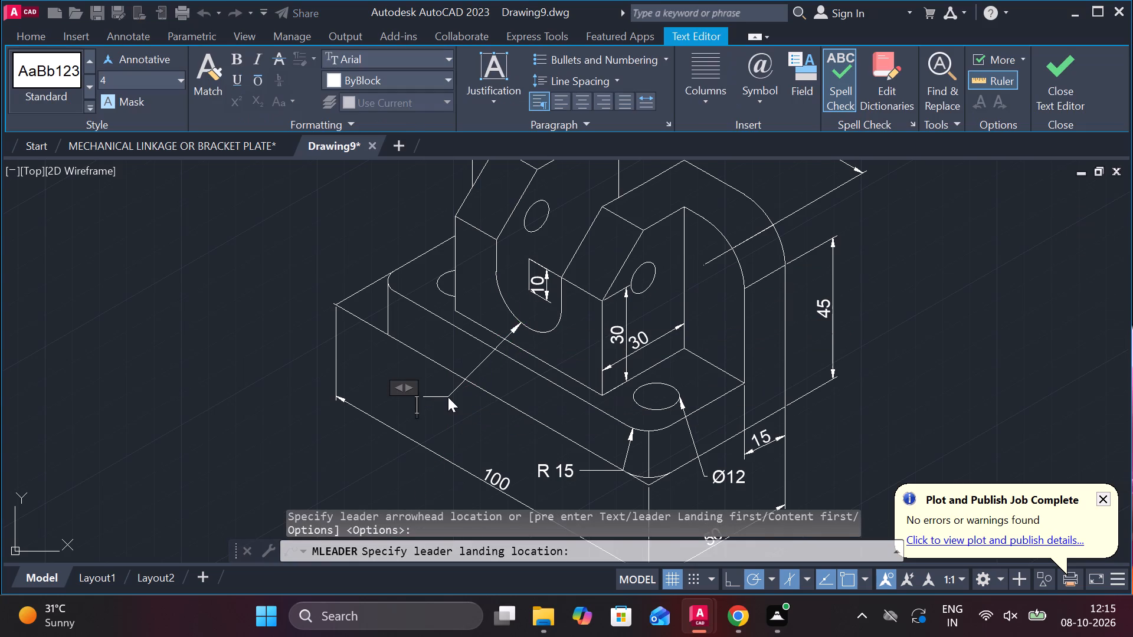
{"action": "type", "text": "R12"}
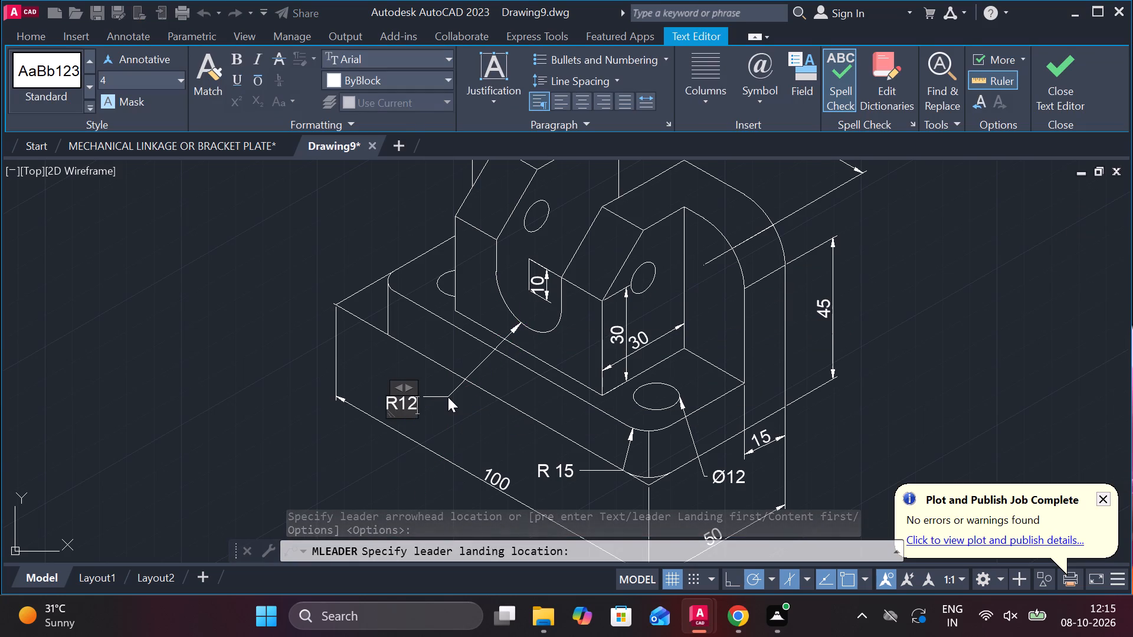
{"action": "left_click", "coordinate": [1055, 61]}
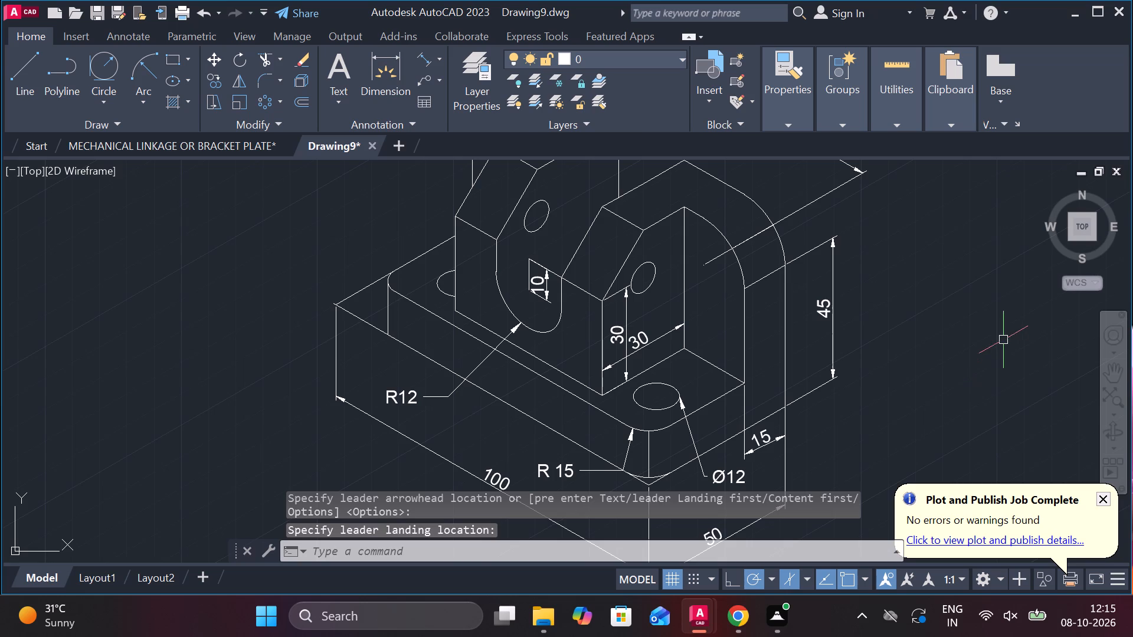
Add a multileader to the inner rounded edge of the upright back plate with the text R15, placed outside above the 45 dimension.
{"action": "left_click", "coordinate": [415, 82]}
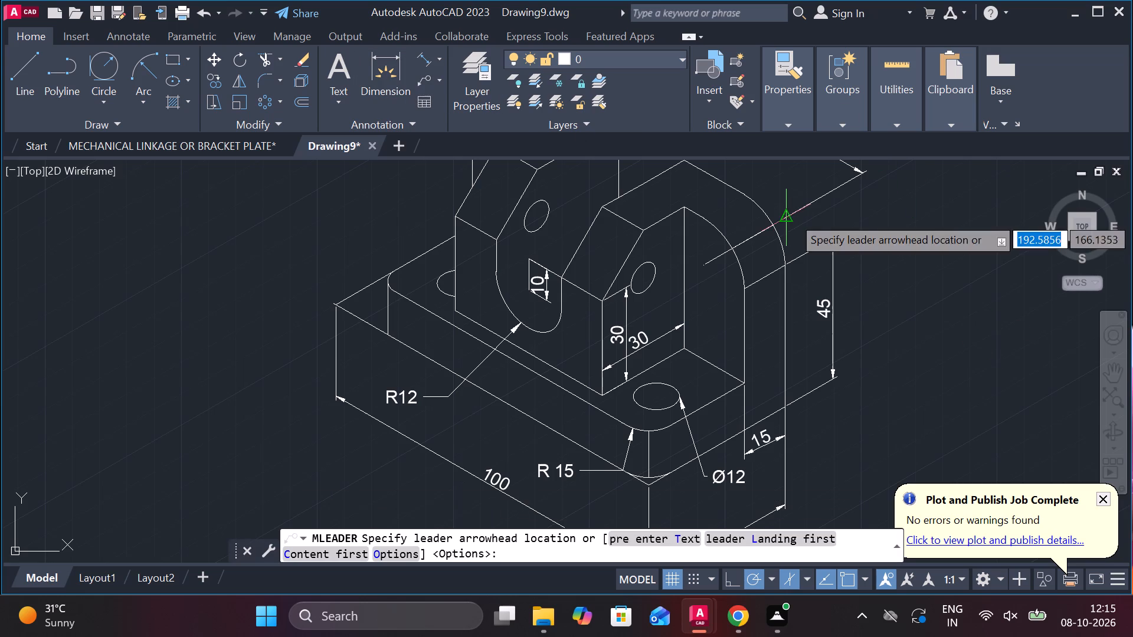
{"action": "middle_click_drag", "start_coordinate": [896, 218], "coordinate": [794, 283]}
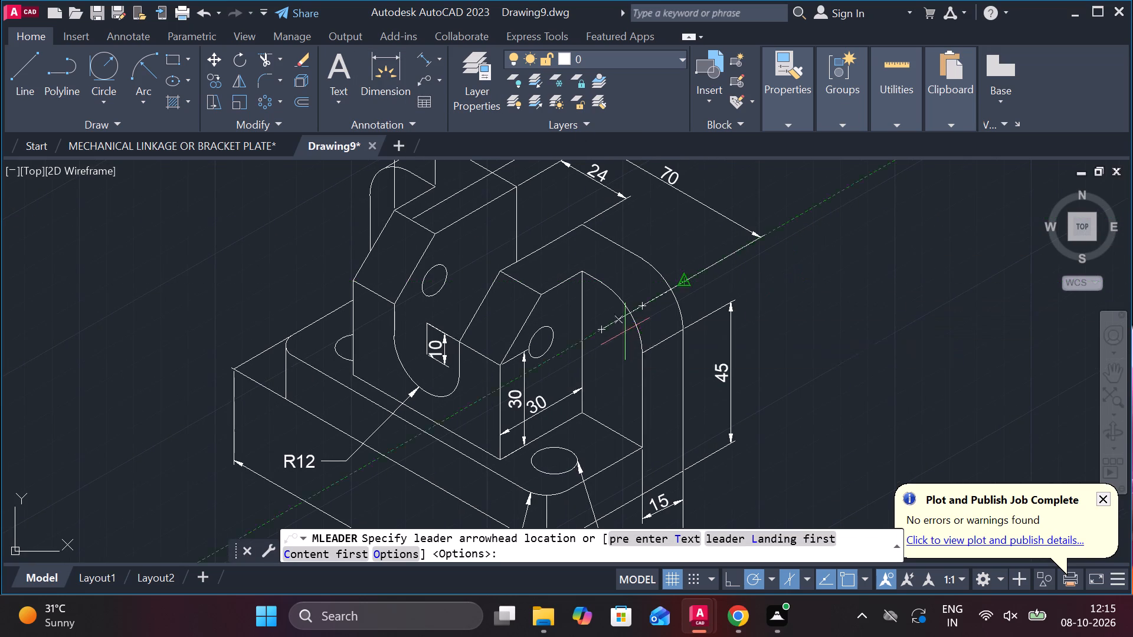
{"action": "left_click", "coordinate": [643, 328]}
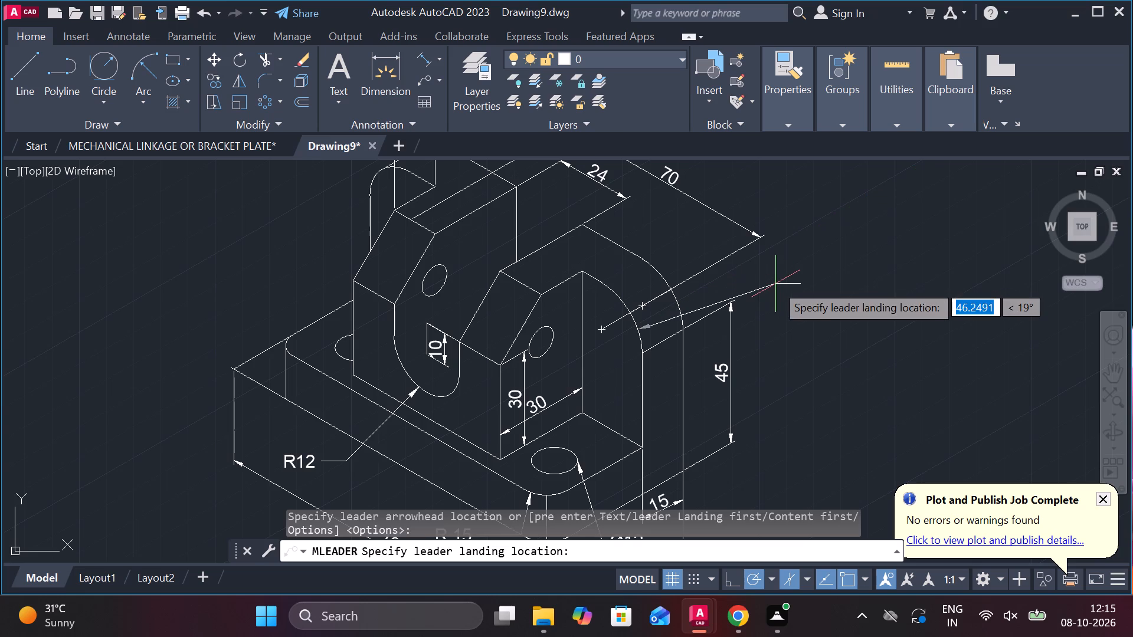
{"action": "left_click", "coordinate": [751, 287]}
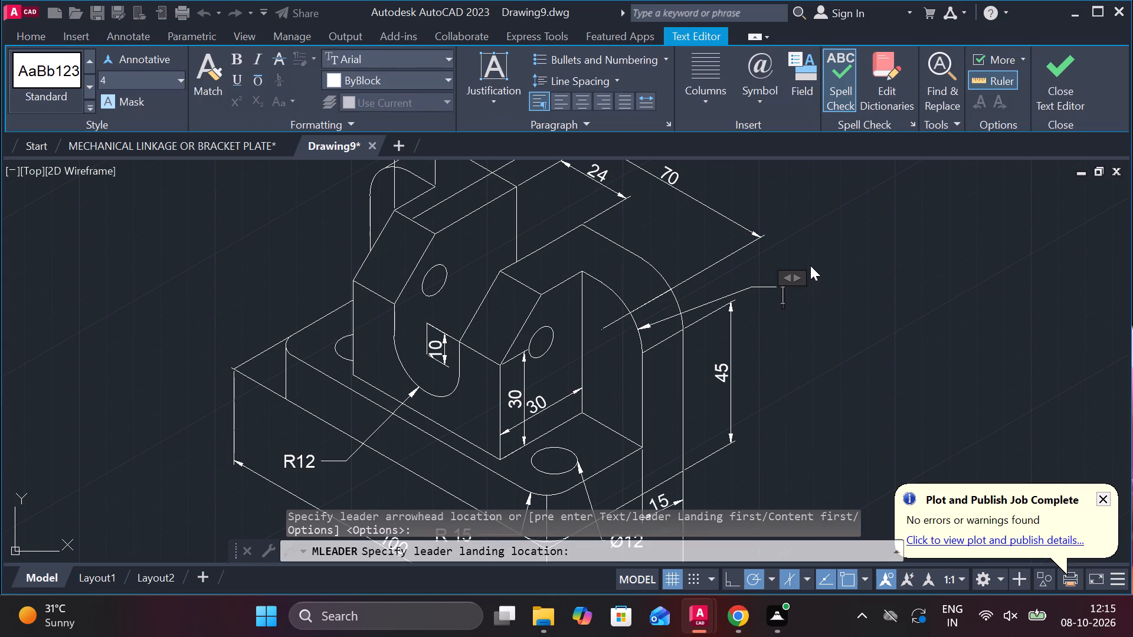
{"action": "type", "text": "R15"}
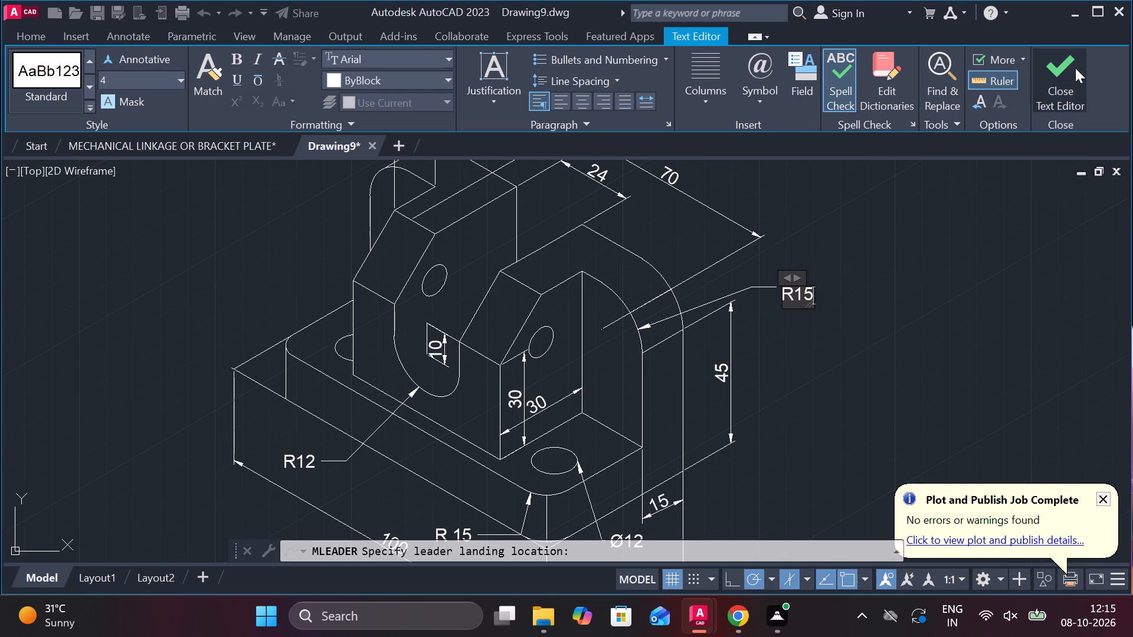
{"action": "left_click", "coordinate": [1075, 68]}
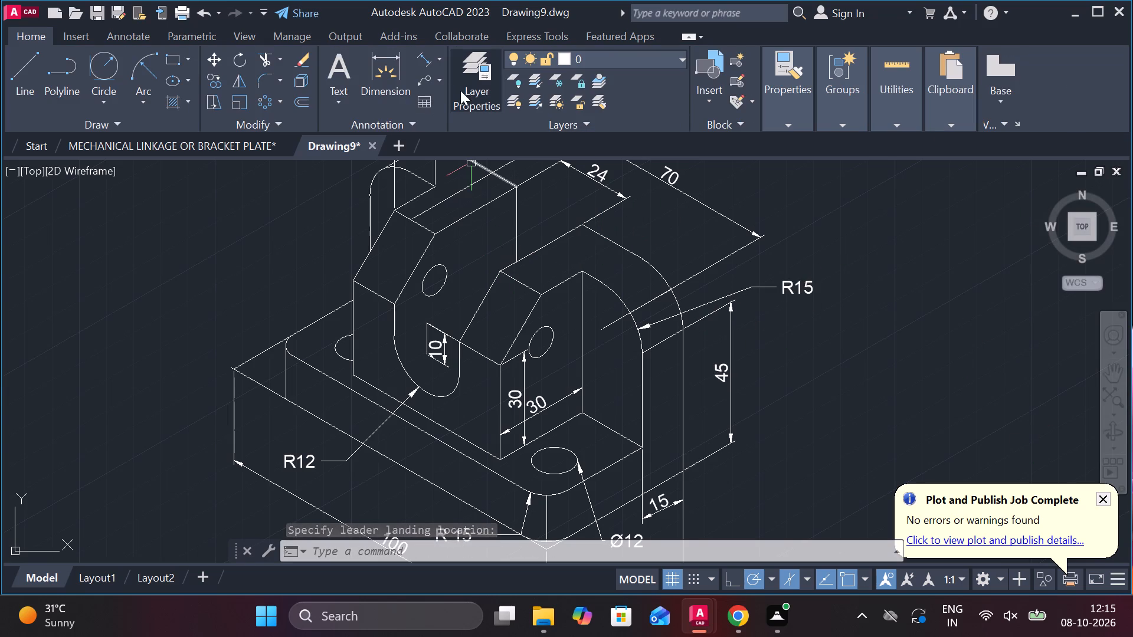
Add a multileader to the small hole in the bracket's rear lug with the text Ø9, placed just above the hole.
{"action": "left_click", "coordinate": [419, 86]}
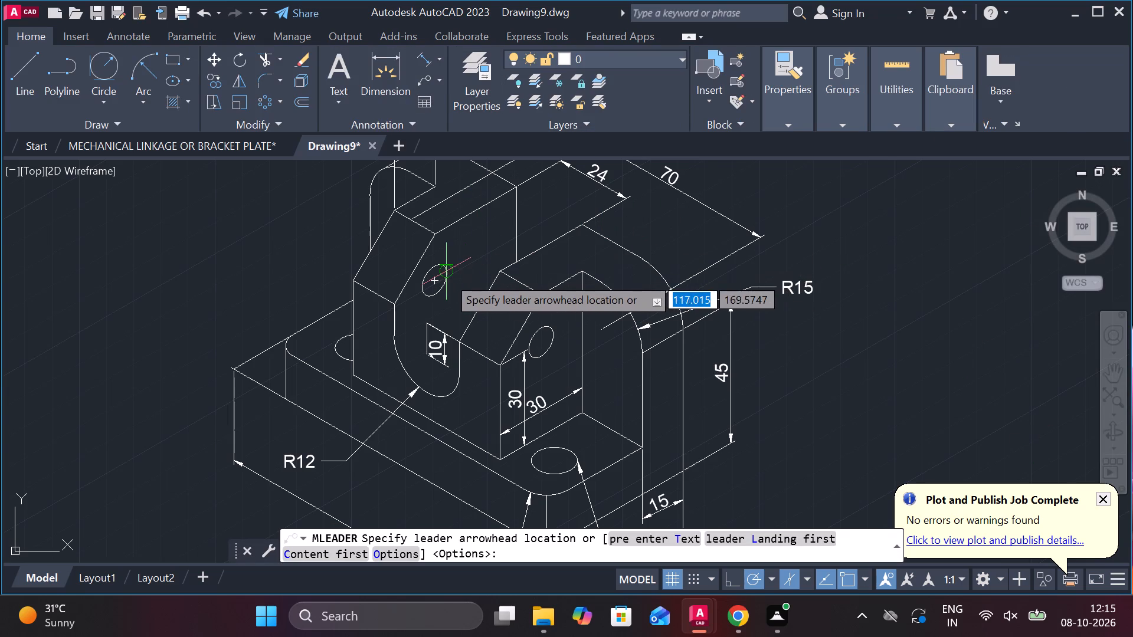
{"action": "left_click", "coordinate": [447, 276]}
{"action": "left_click", "coordinate": [469, 241]}
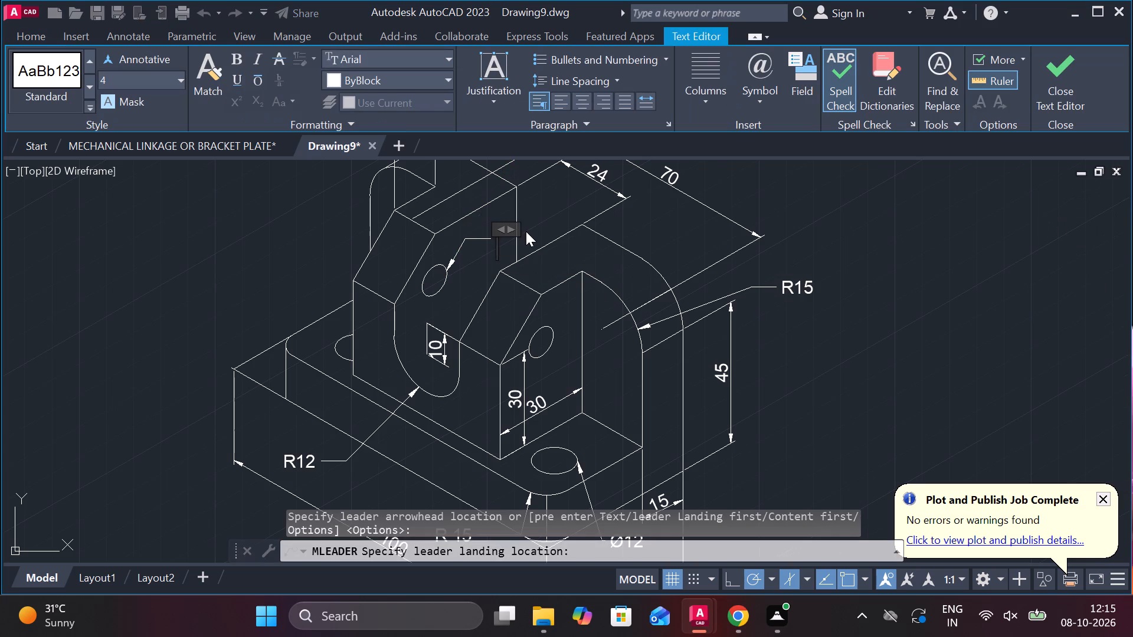
{"action": "left_click", "coordinate": [765, 100]}
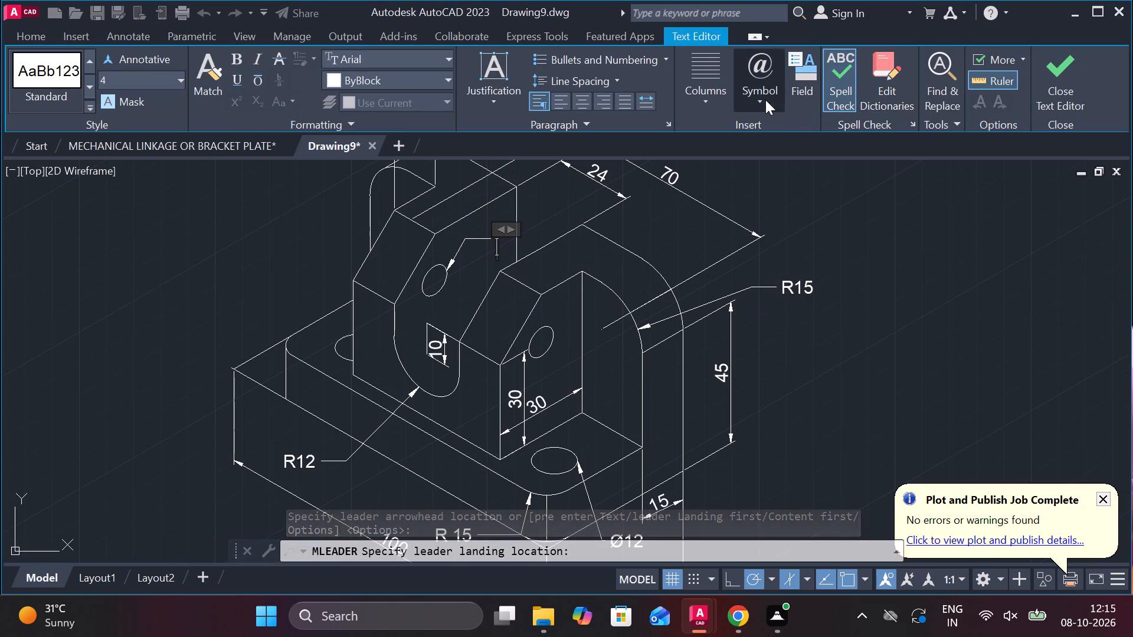
{"action": "left_click", "coordinate": [772, 166]}
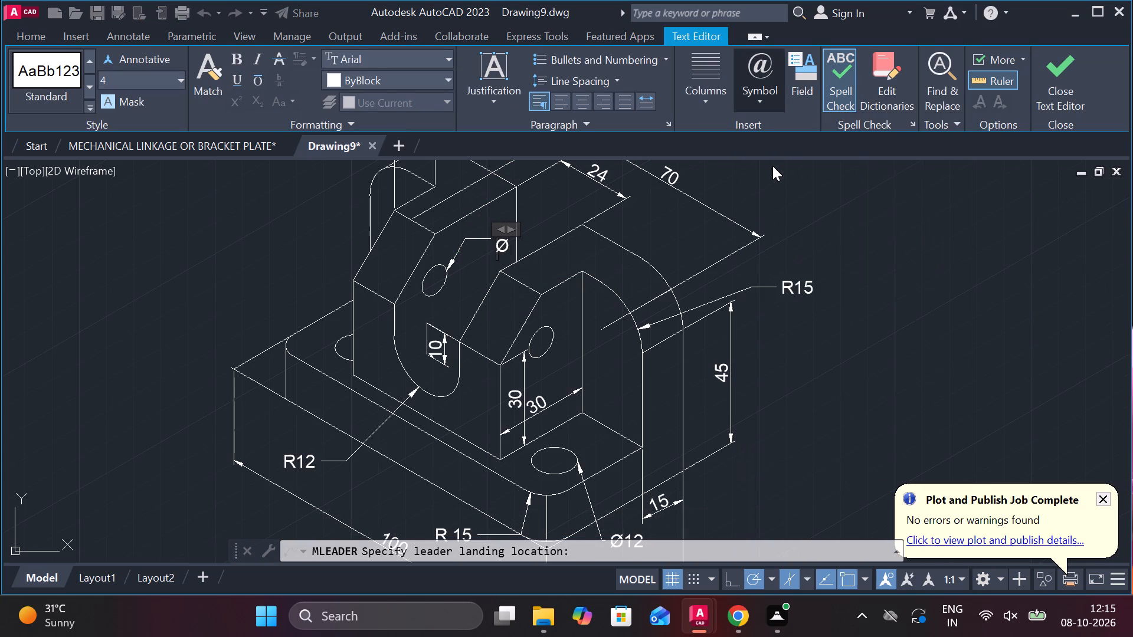
{"action": "key", "text": "9"}
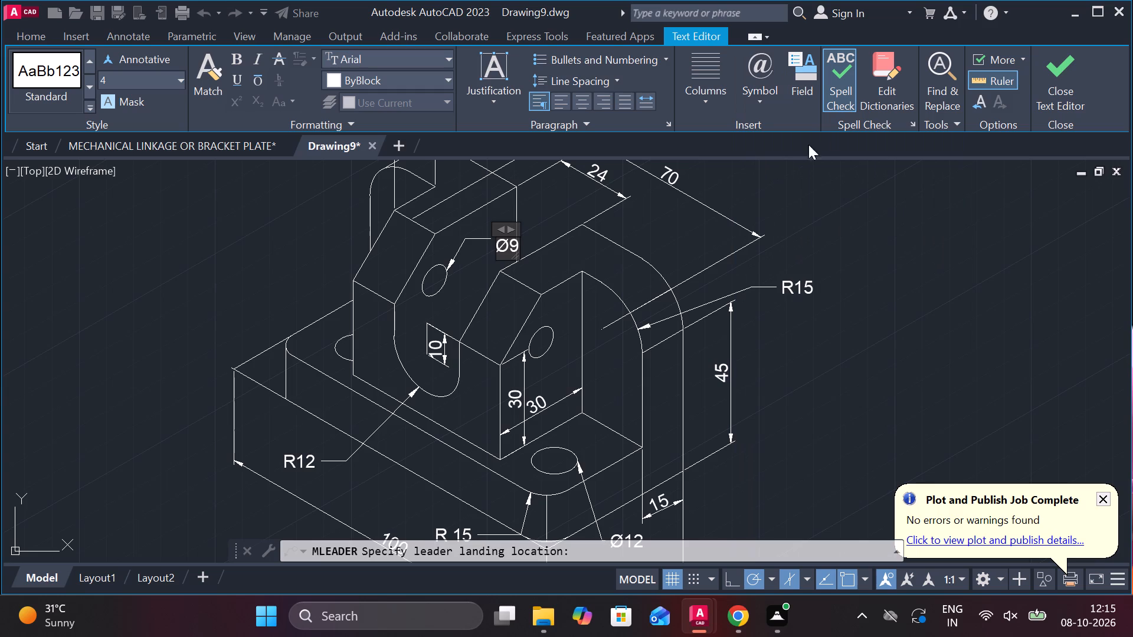
{"action": "left_click", "coordinate": [1060, 67]}
Move the landing of the Ø9 leader slightly closer to the hole, giving its arrow a shorter, steeper line.
{"action": "scroll", "coordinate": [493, 235], "scroll_direction": "up", "scroll_amount": 1}
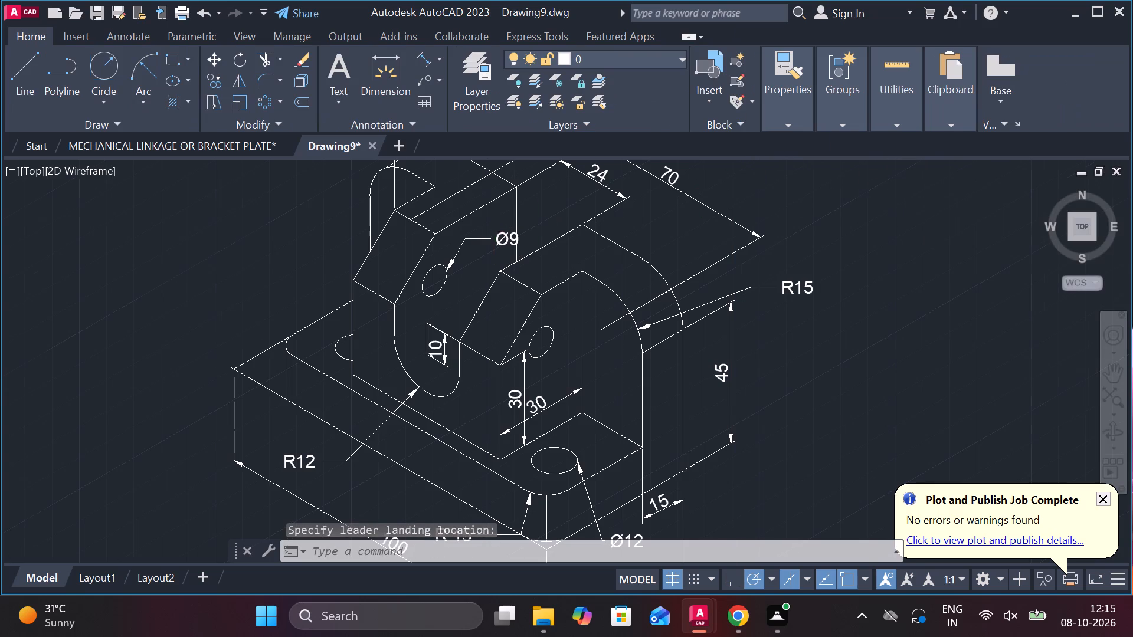
{"action": "scroll", "coordinate": [493, 235], "scroll_direction": "up", "scroll_amount": 1}
{"action": "left_click", "coordinate": [529, 249]}
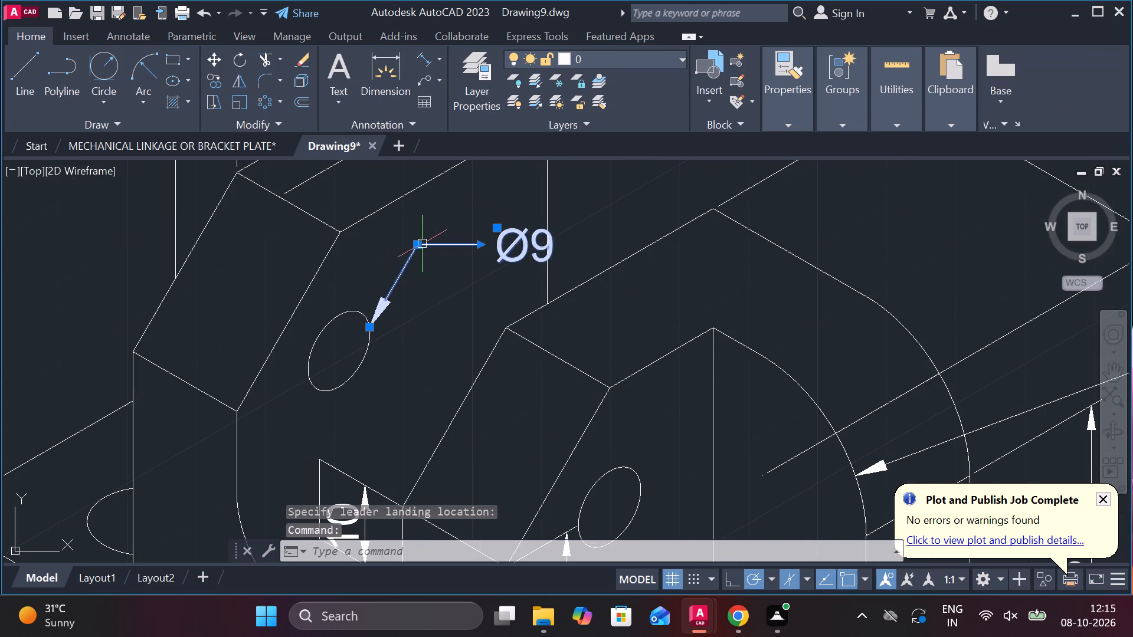
{"action": "left_click", "coordinate": [421, 244]}
{"action": "left_click", "coordinate": [401, 251]}
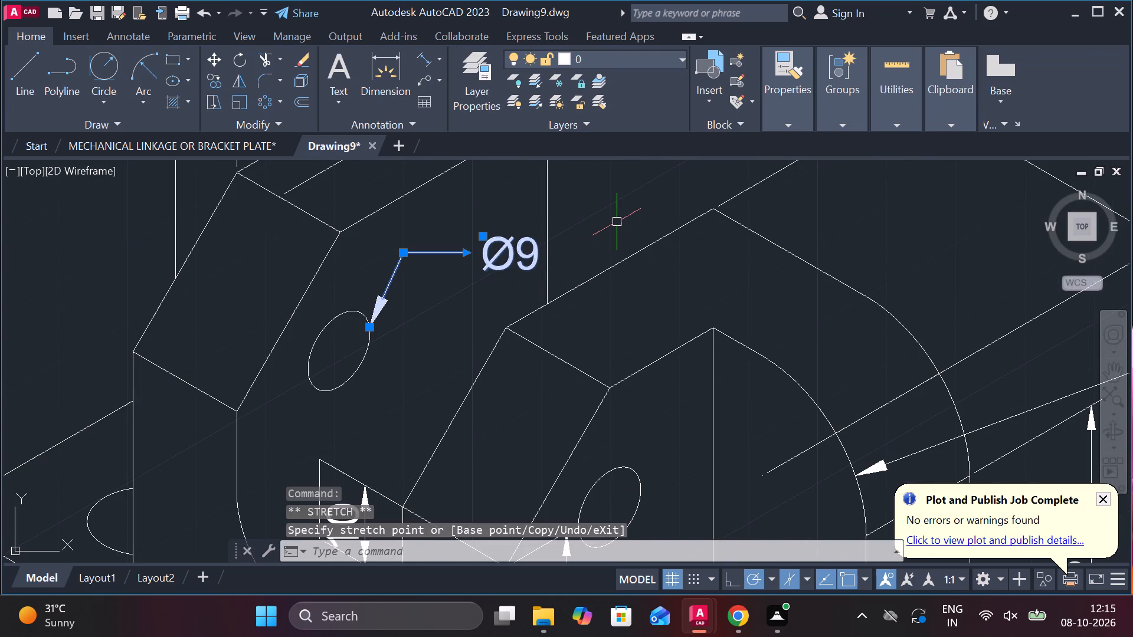
{"action": "key", "text": "Escape"}
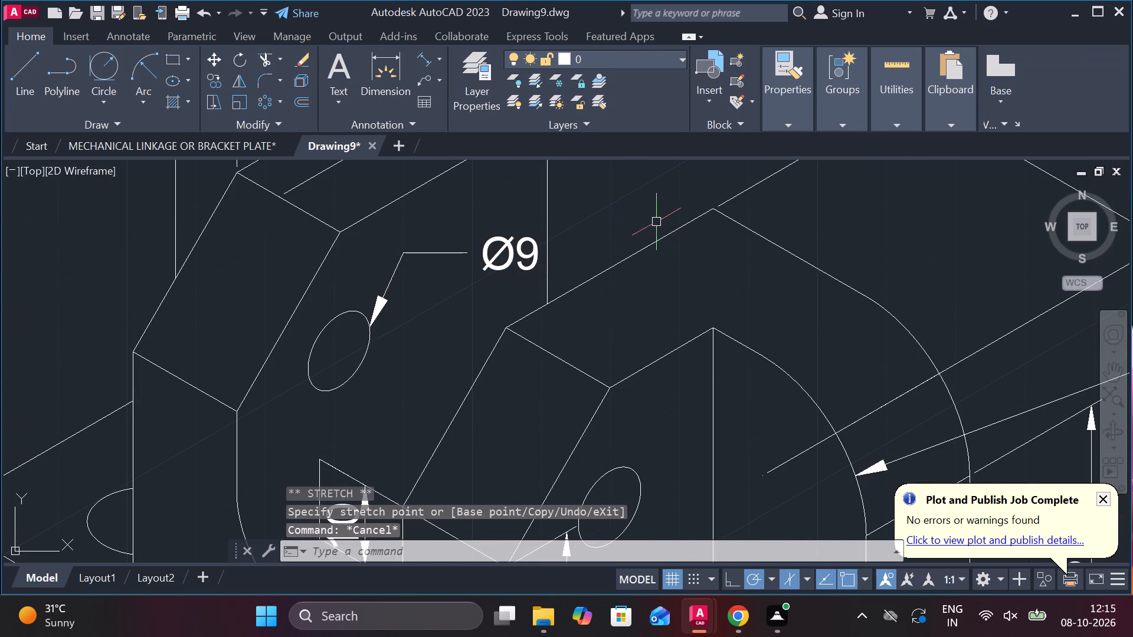
Turn off isometric drafting, returning to orthographic mode, with empty space available beside the bracket.
{"action": "scroll", "coordinate": [662, 222], "scroll_direction": "down", "scroll_amount": 3}
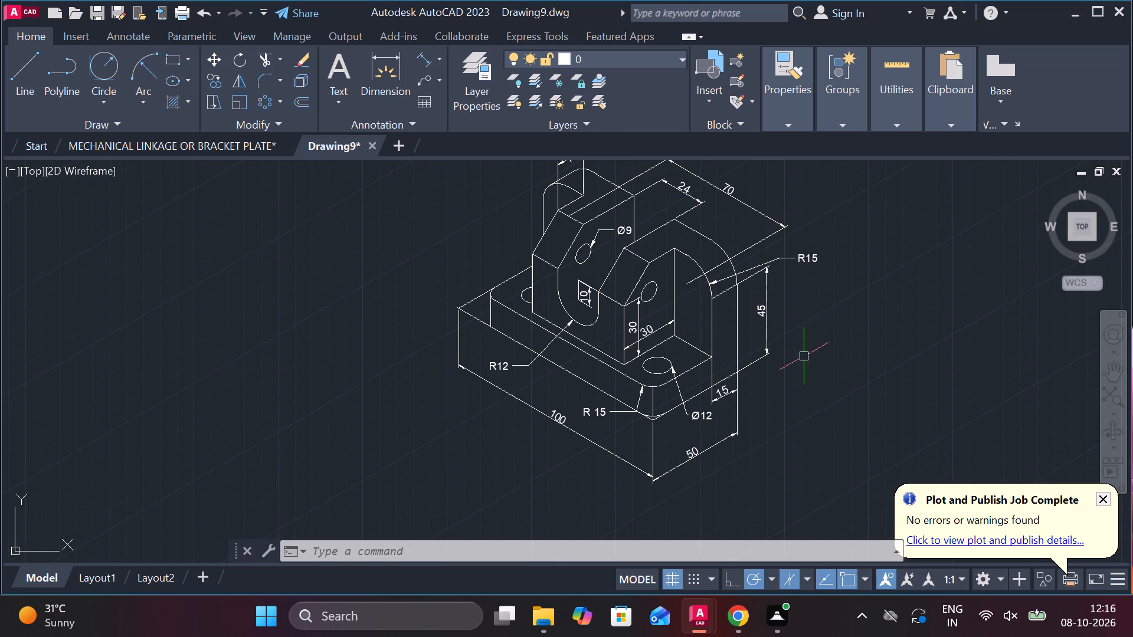
{"action": "scroll", "coordinate": [826, 337], "scroll_direction": "down", "scroll_amount": 3}
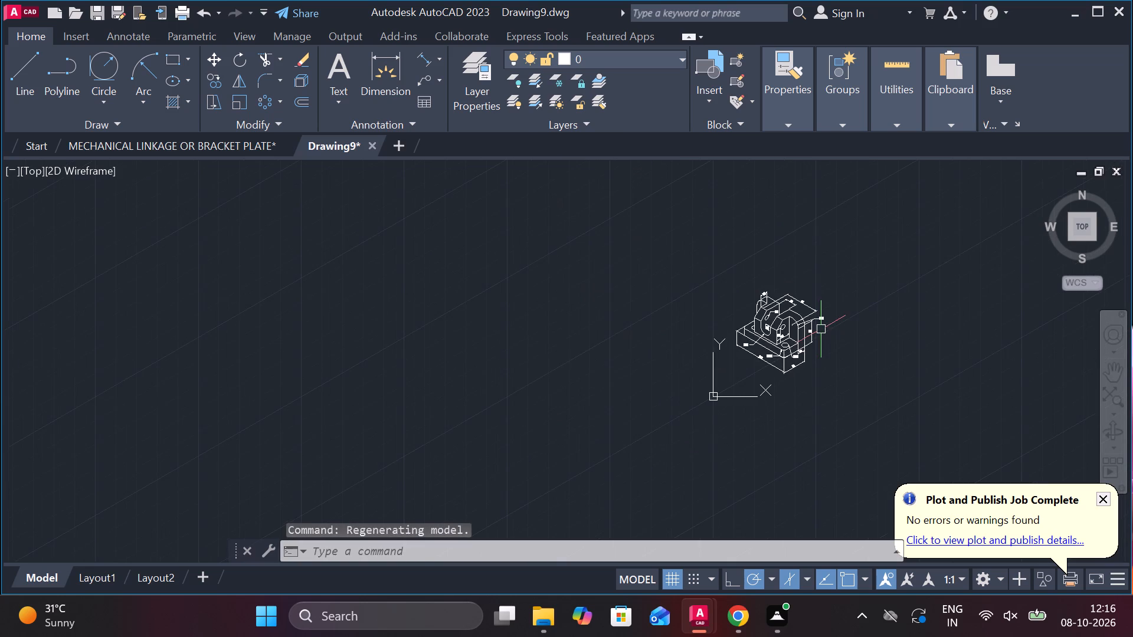
{"action": "scroll", "coordinate": [859, 388], "scroll_direction": "up", "scroll_amount": 3}
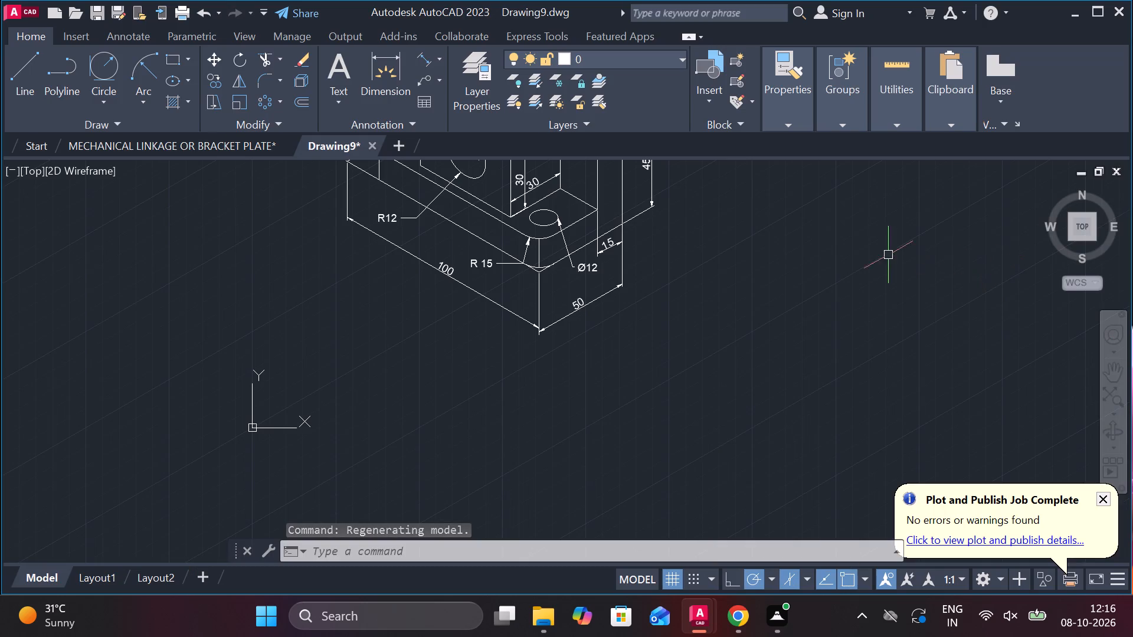
{"action": "middle_click_drag", "start_coordinate": [866, 255], "coordinate": [699, 334]}
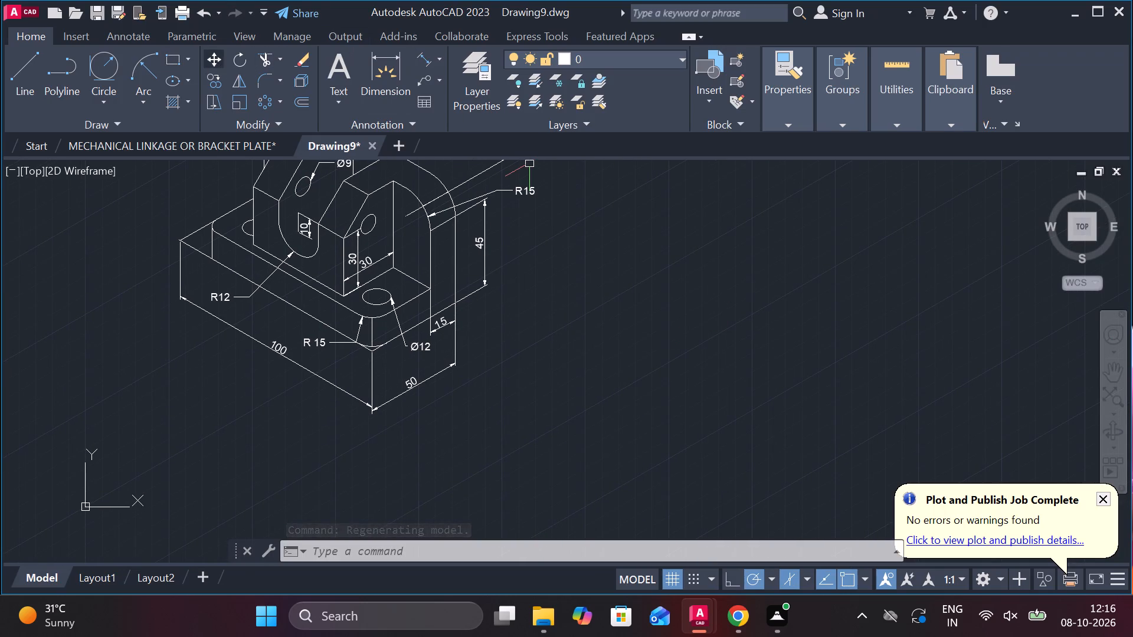
{"action": "left_click", "coordinate": [784, 576]}
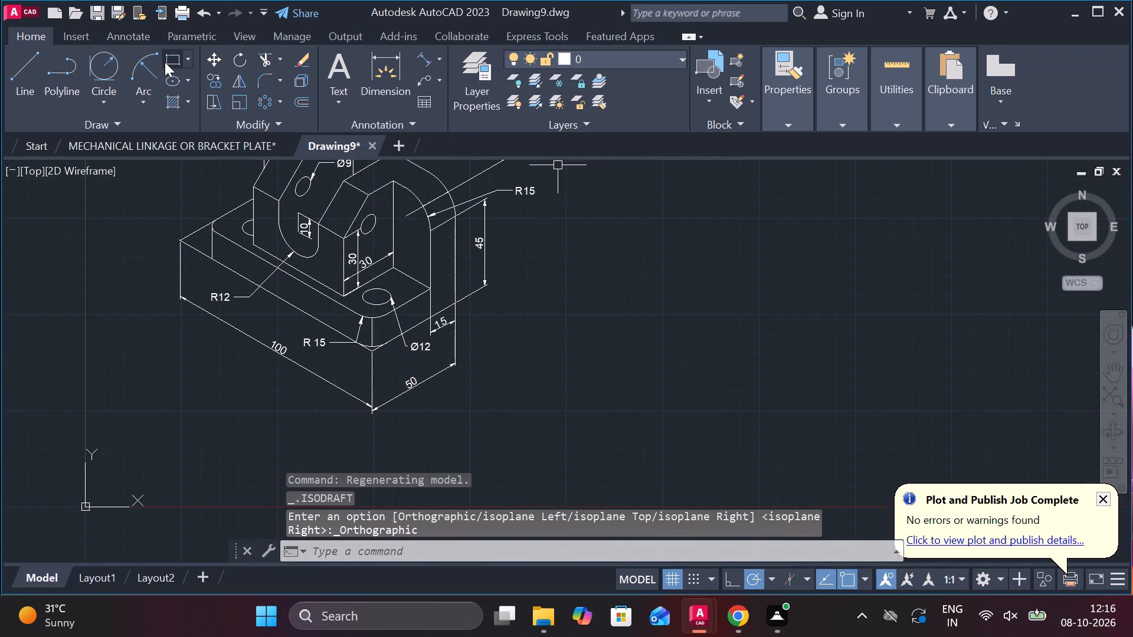
Draw a rectangle 190 wide and 60 high in the empty area to the lower right of the bracket.
{"action": "left_click", "coordinate": [169, 59]}
{"action": "left_click", "coordinate": [516, 308]}
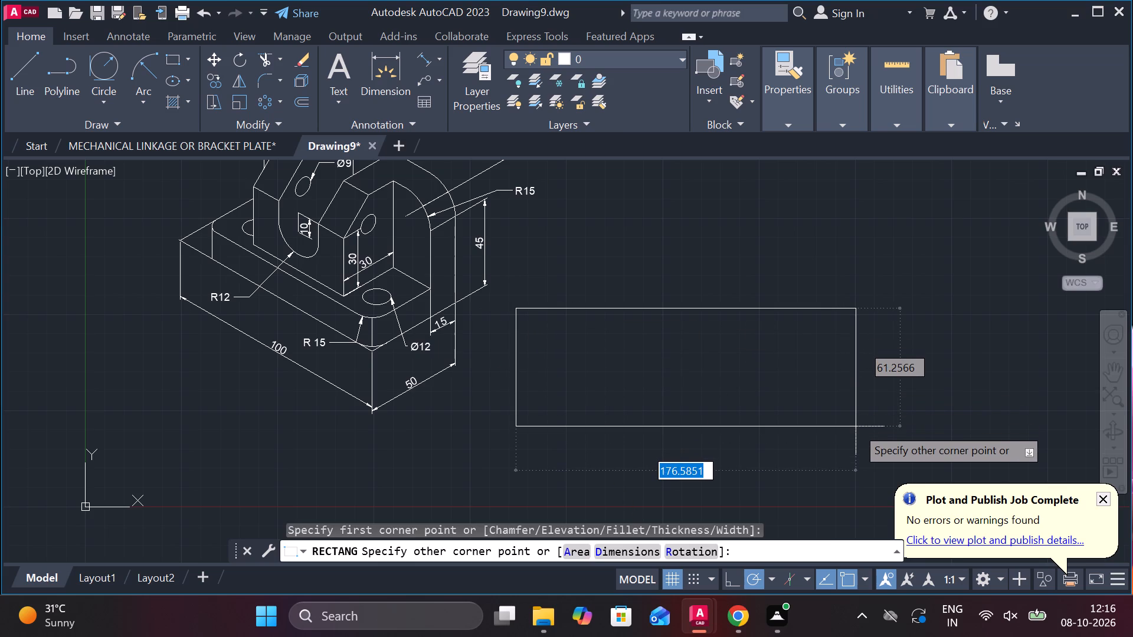
{"action": "scroll", "coordinate": [856, 426], "scroll_direction": "down", "scroll_amount": 1}
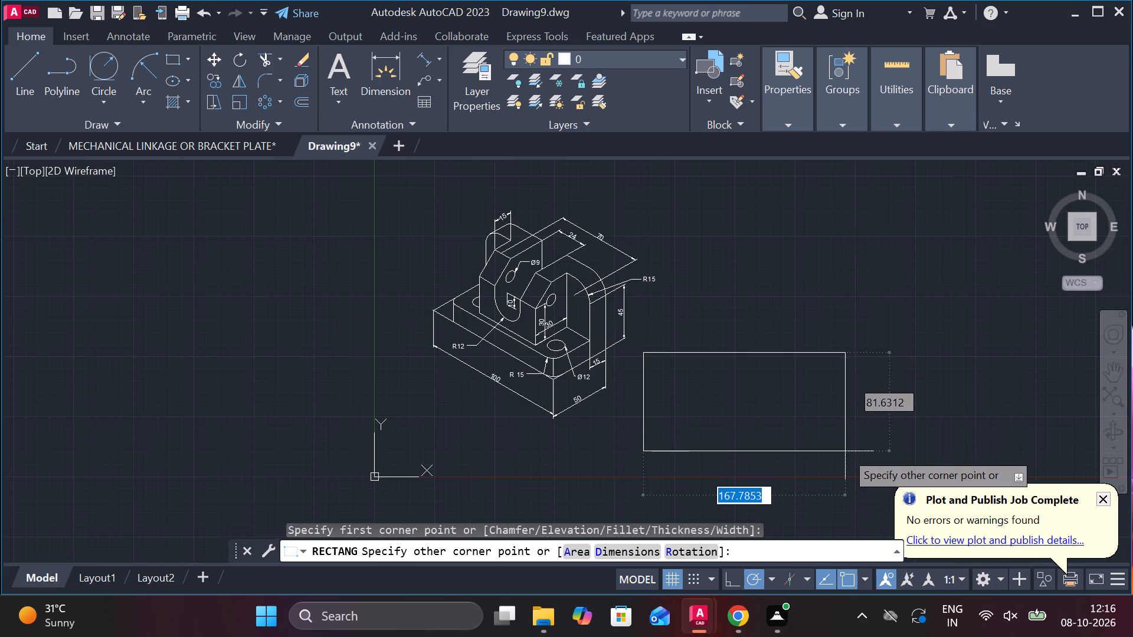
{"action": "middle_click_drag", "start_coordinate": [880, 455], "coordinate": [807, 396]}
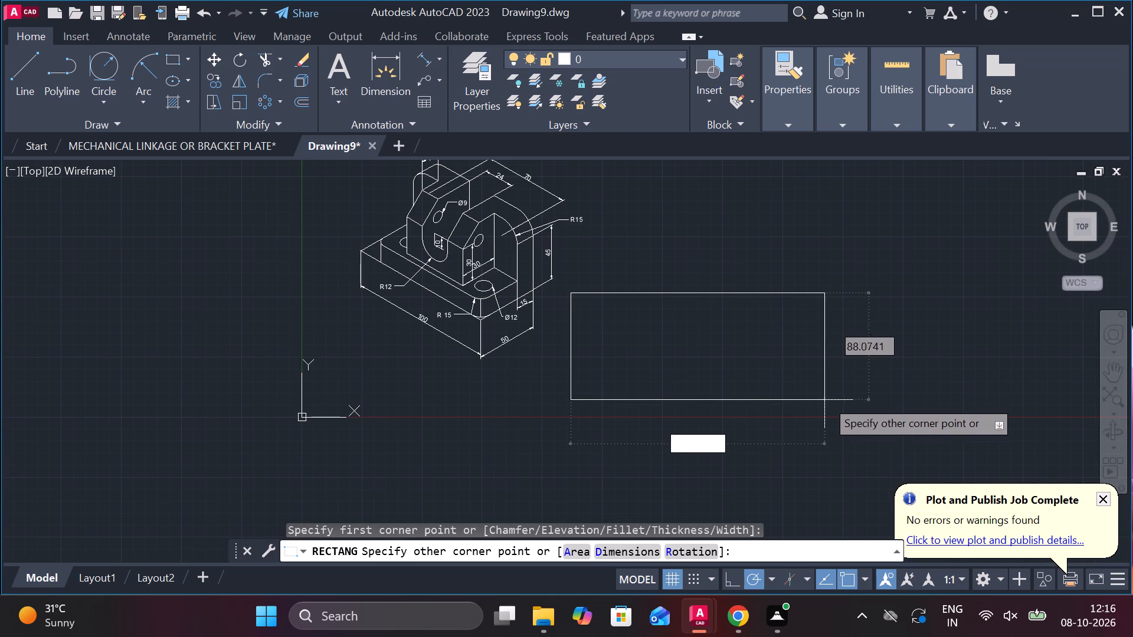
{"action": "type", "text": "190"}
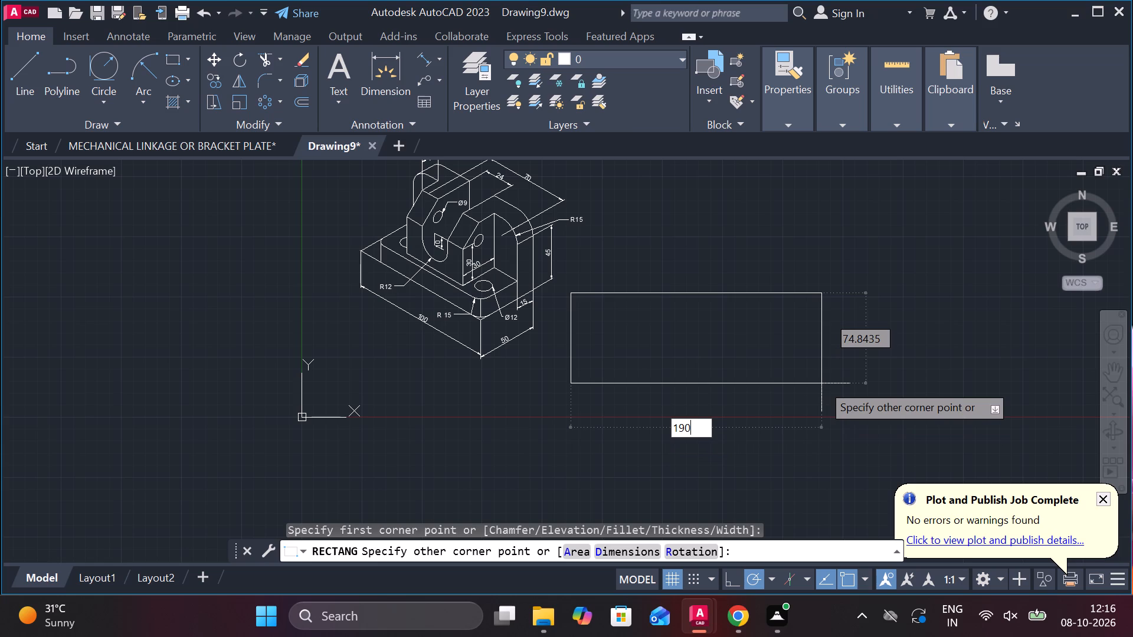
{"action": "key", "text": "Tab"}
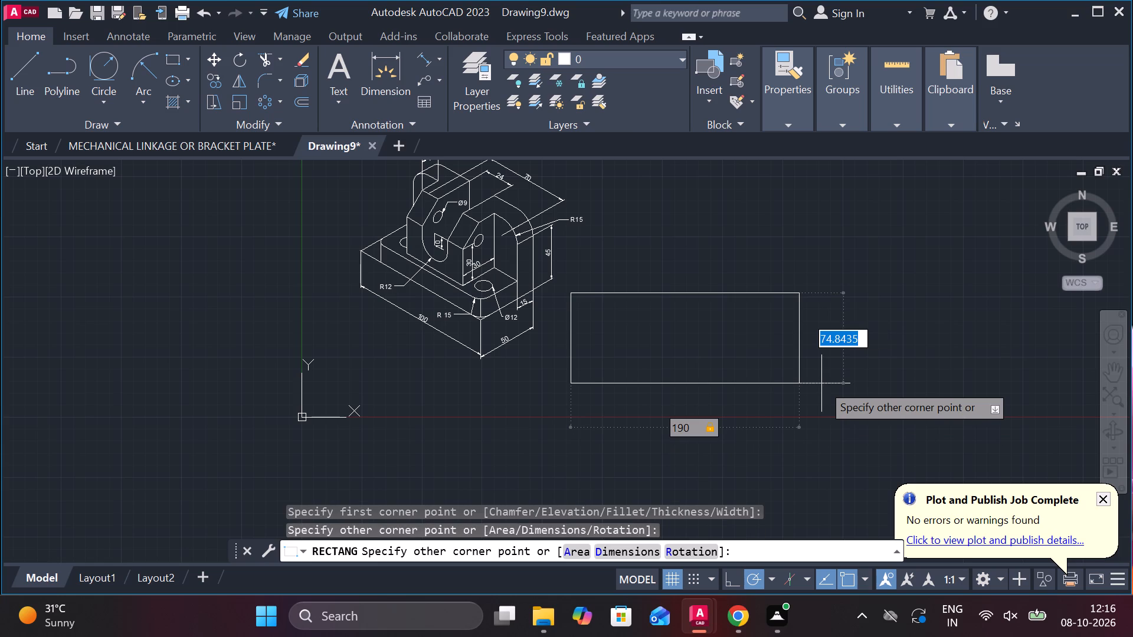
{"action": "type", "text": "60"}
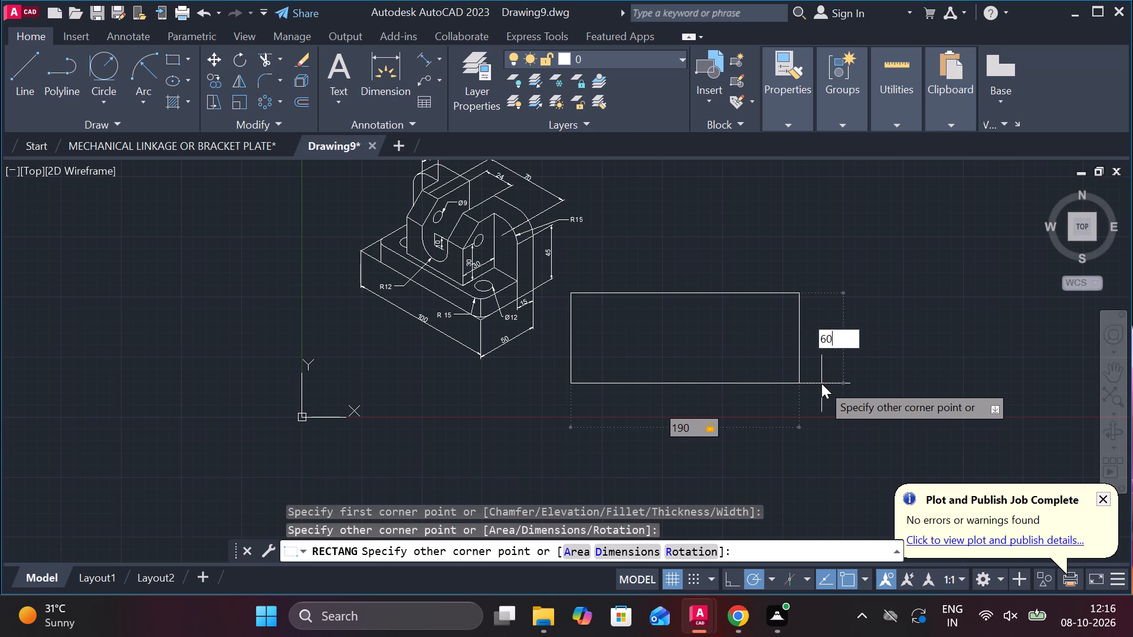
{"action": "key", "text": "Return"}
Explode the 190 by 60 rectangle into separate lines.
{"action": "scroll", "coordinate": [743, 331], "scroll_direction": "up", "scroll_amount": 1}
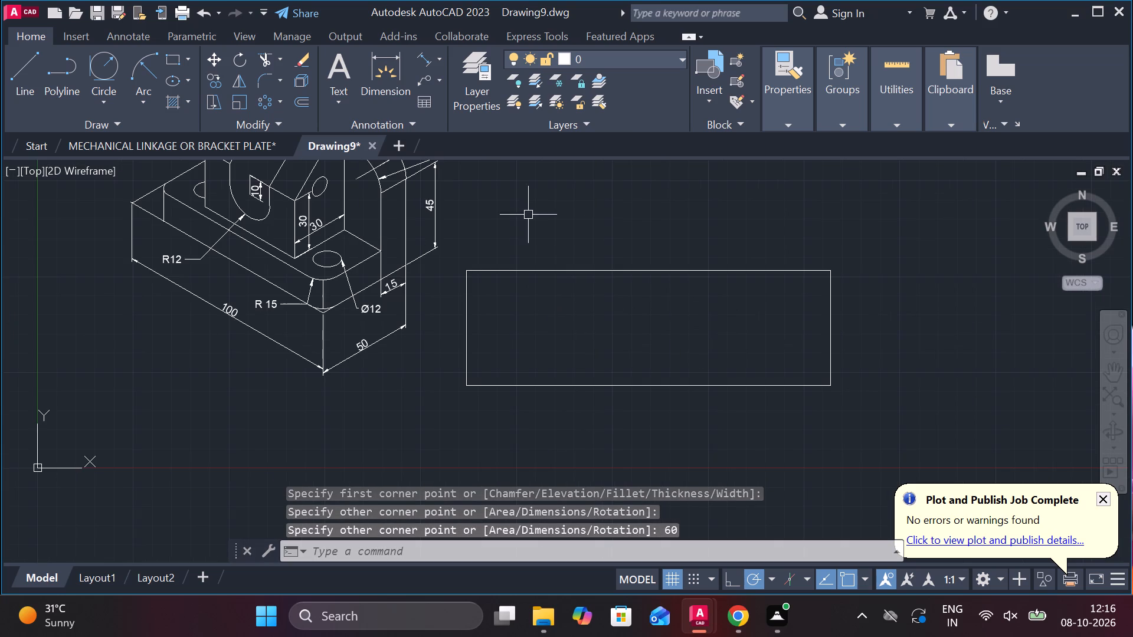
{"action": "left_click", "coordinate": [20, 72]}
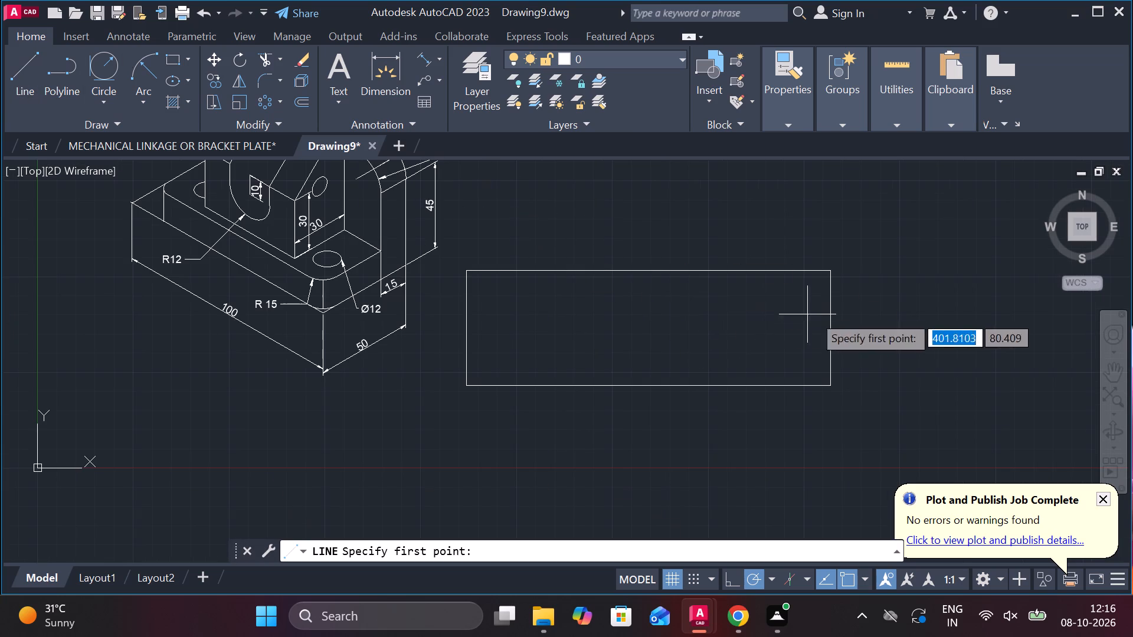
{"action": "key", "text": "Escape"}
{"action": "left_click_drag", "start_coordinate": [902, 416], "coordinate": [804, 408]}
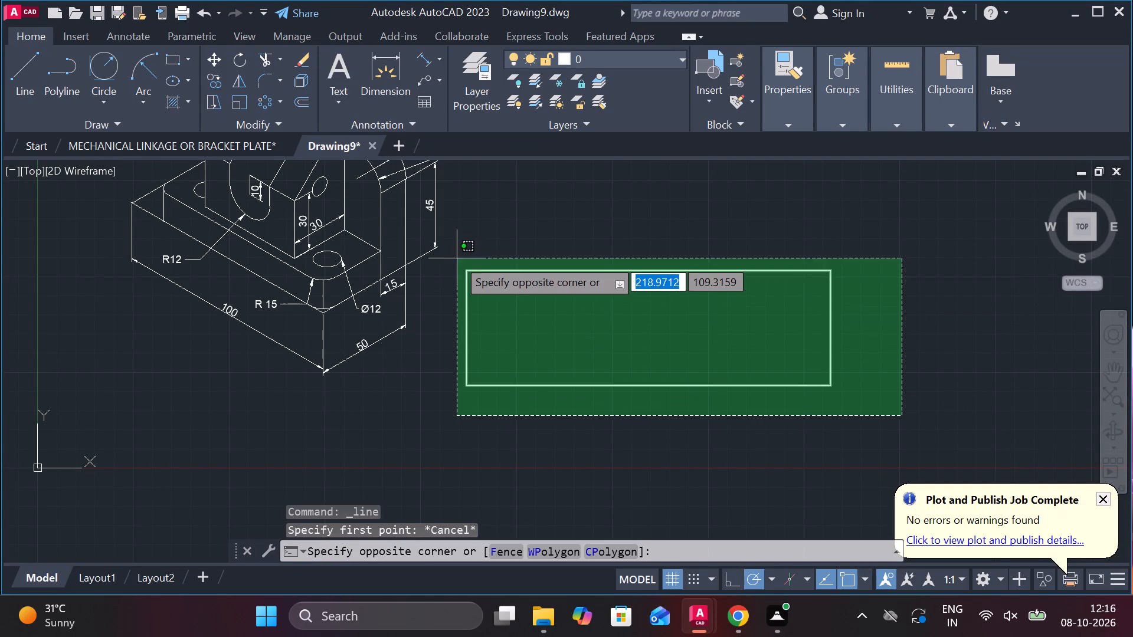
{"action": "left_click", "coordinate": [456, 256]}
{"action": "key", "text": "o"}
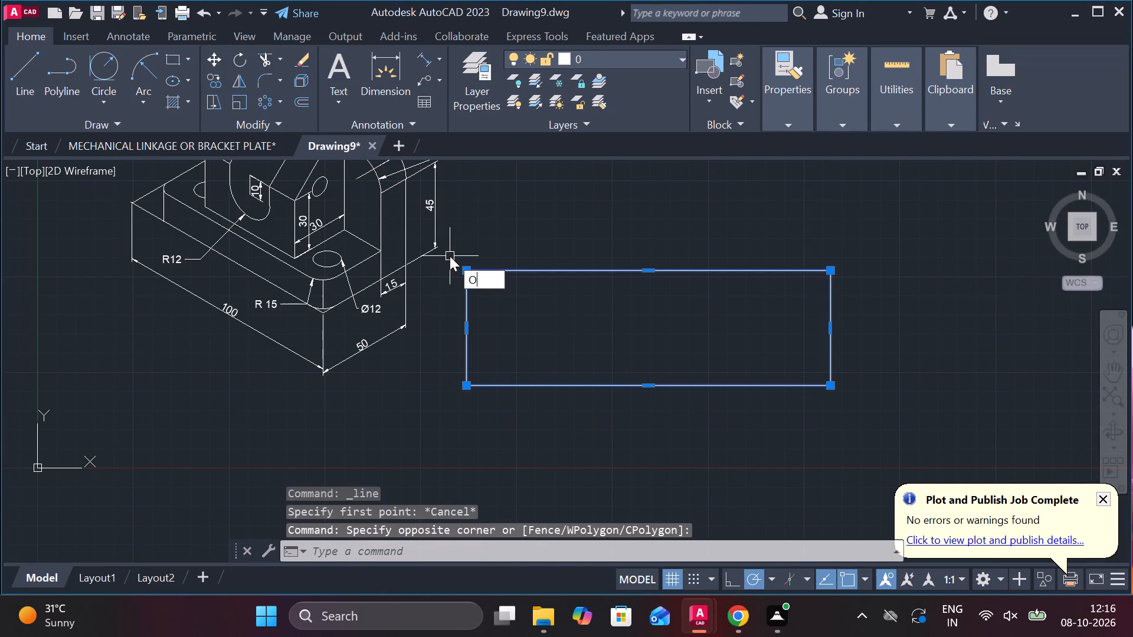
{"action": "key", "text": "BackSpace"}
{"action": "type", "text": "EX"}
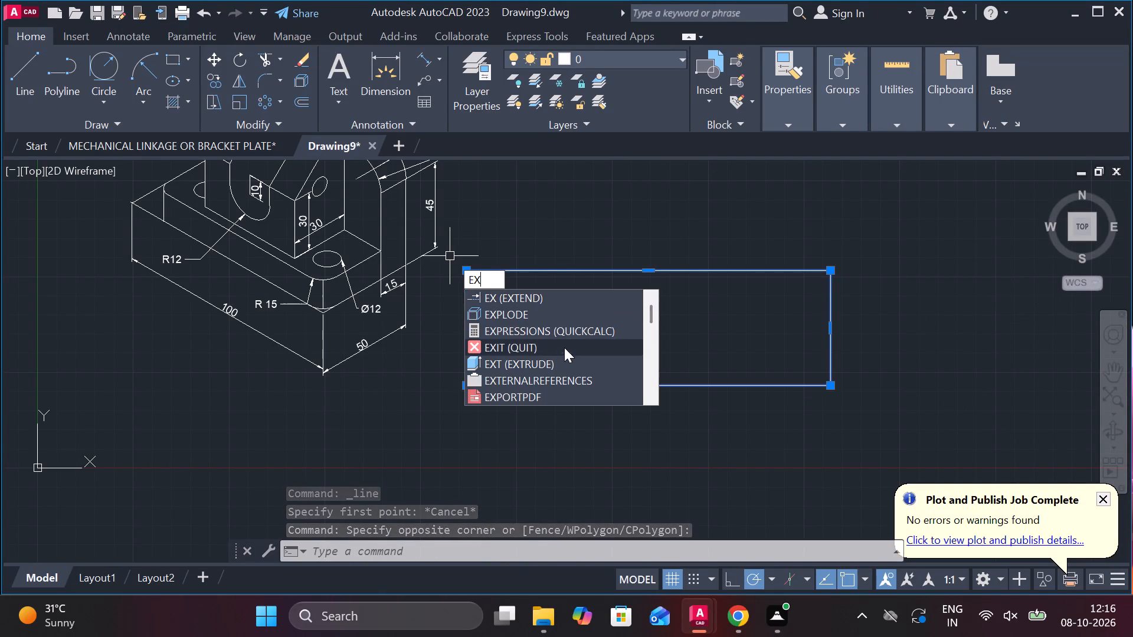
{"action": "left_click", "coordinate": [496, 307]}
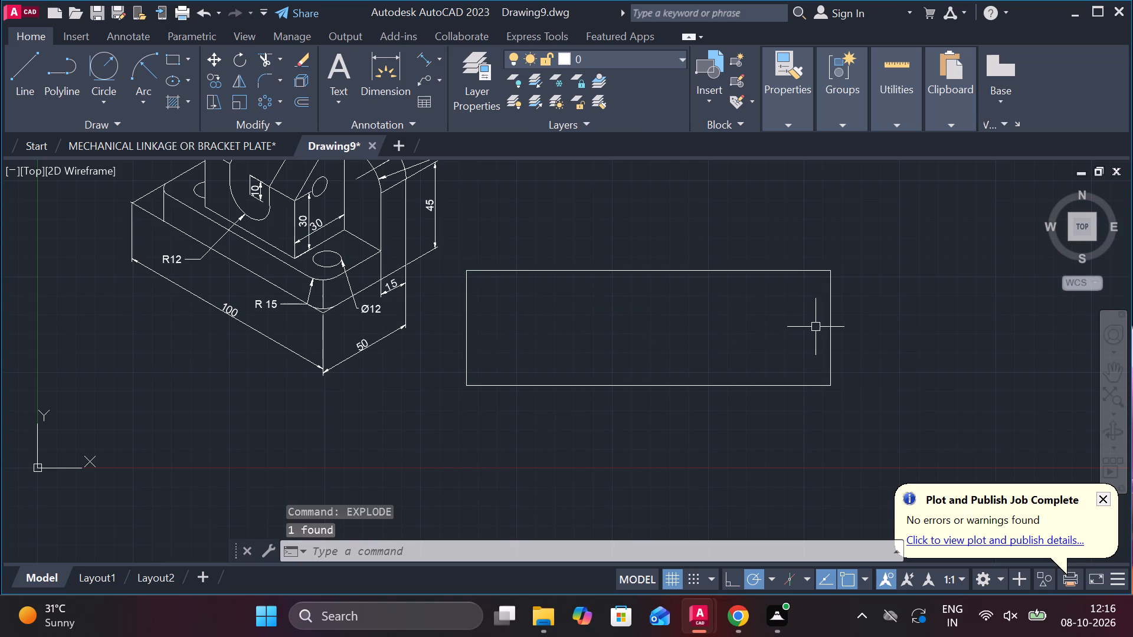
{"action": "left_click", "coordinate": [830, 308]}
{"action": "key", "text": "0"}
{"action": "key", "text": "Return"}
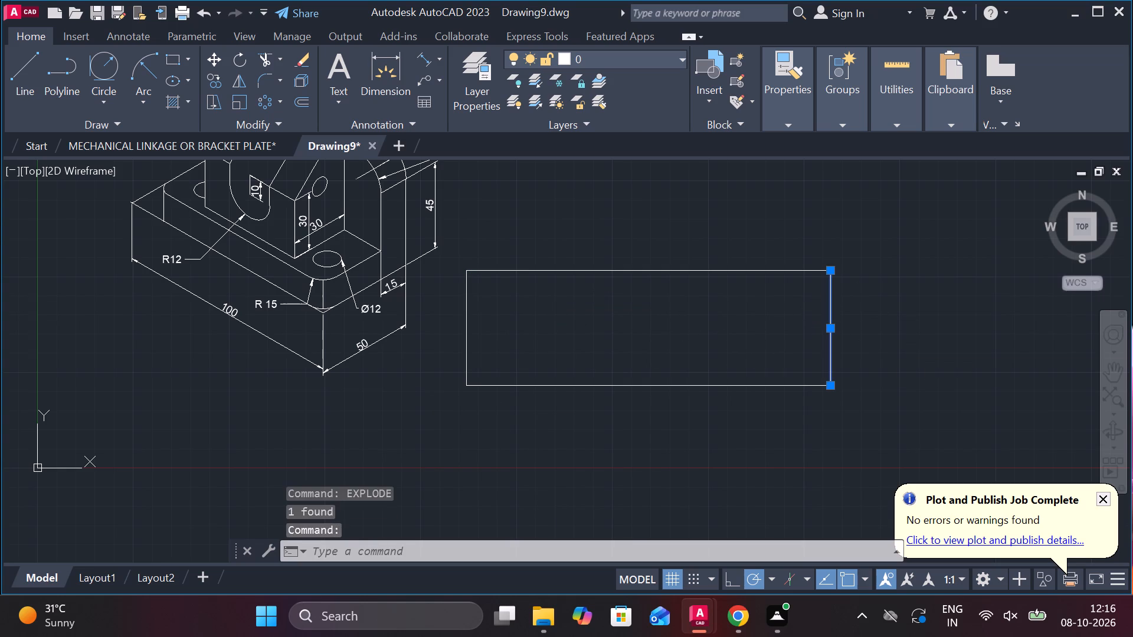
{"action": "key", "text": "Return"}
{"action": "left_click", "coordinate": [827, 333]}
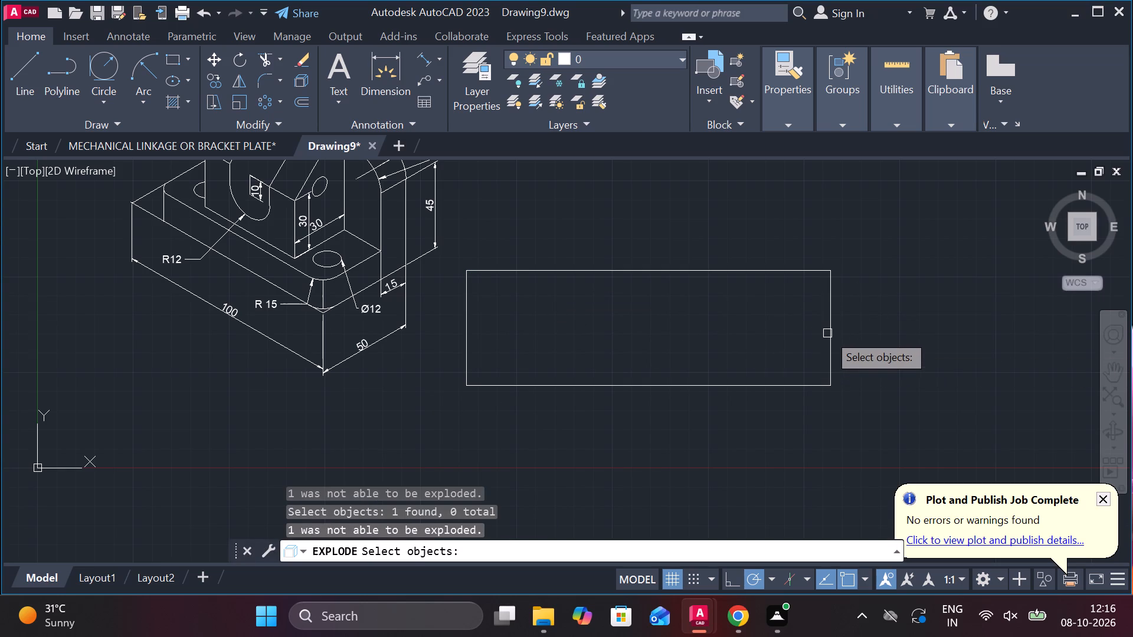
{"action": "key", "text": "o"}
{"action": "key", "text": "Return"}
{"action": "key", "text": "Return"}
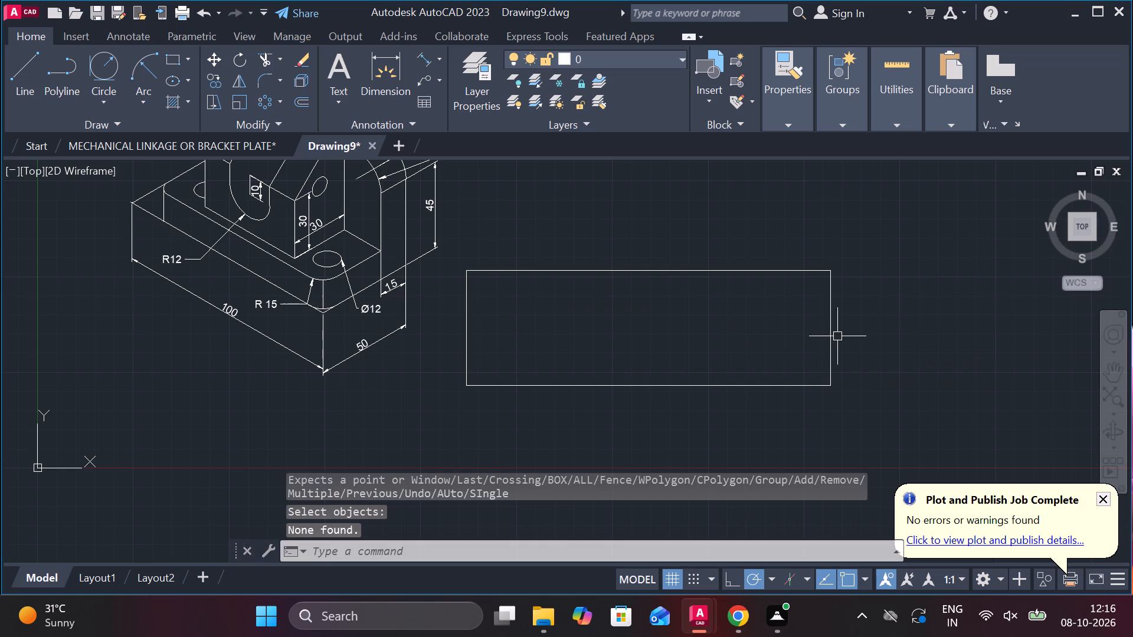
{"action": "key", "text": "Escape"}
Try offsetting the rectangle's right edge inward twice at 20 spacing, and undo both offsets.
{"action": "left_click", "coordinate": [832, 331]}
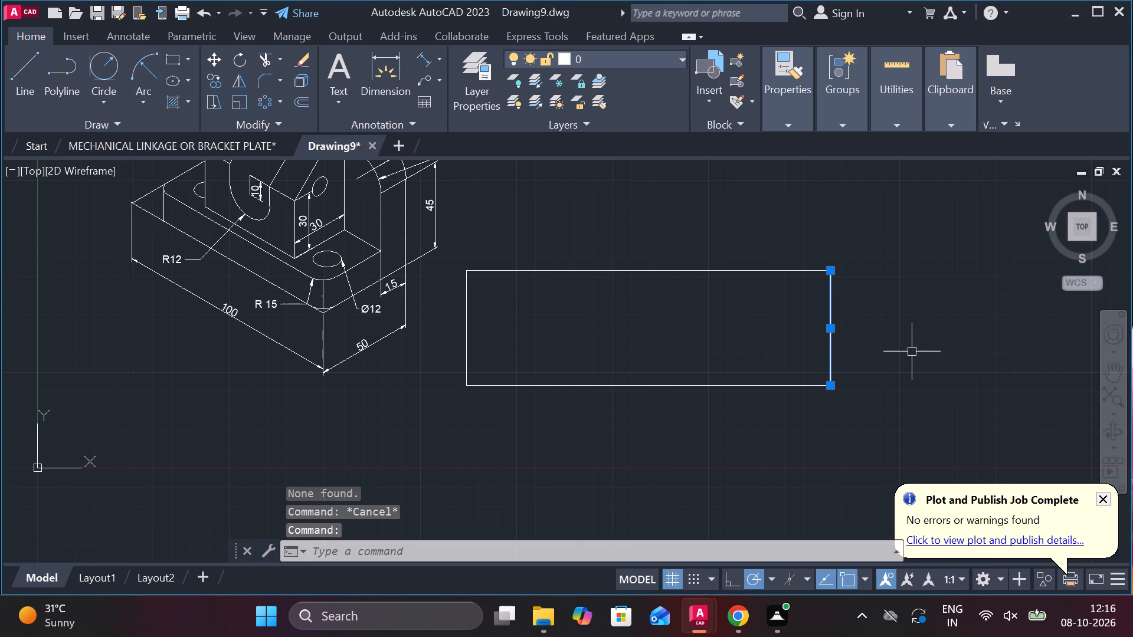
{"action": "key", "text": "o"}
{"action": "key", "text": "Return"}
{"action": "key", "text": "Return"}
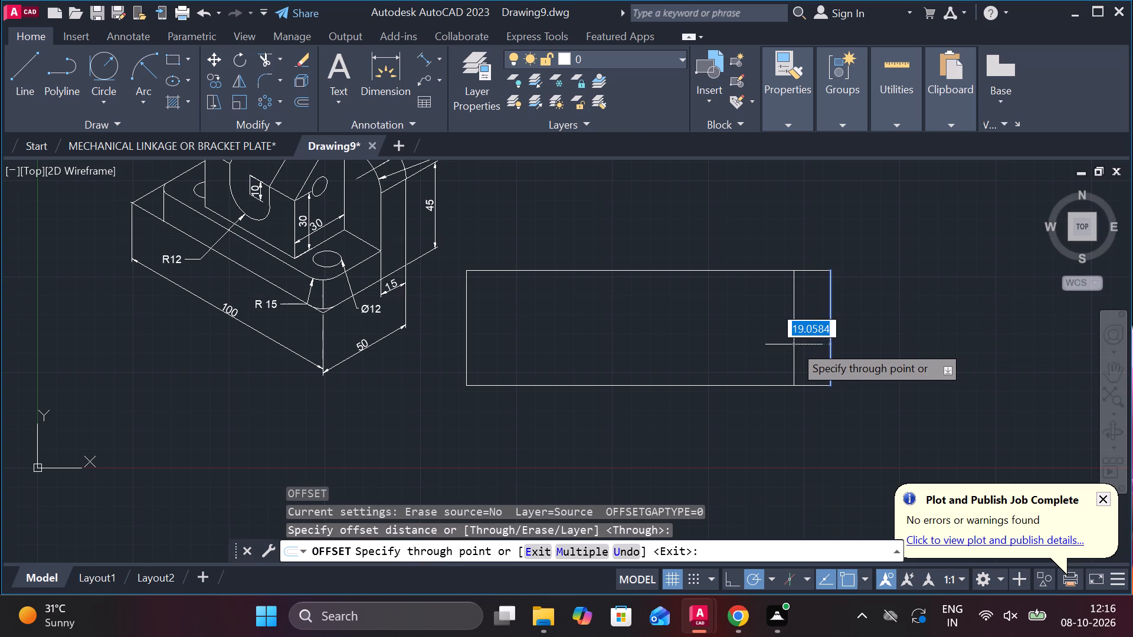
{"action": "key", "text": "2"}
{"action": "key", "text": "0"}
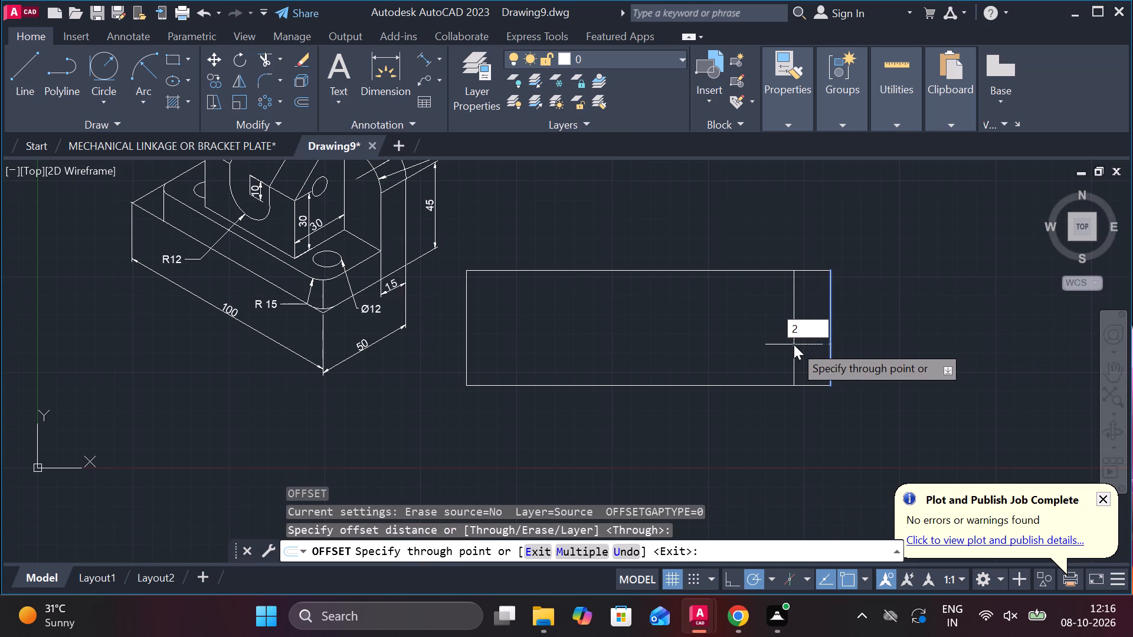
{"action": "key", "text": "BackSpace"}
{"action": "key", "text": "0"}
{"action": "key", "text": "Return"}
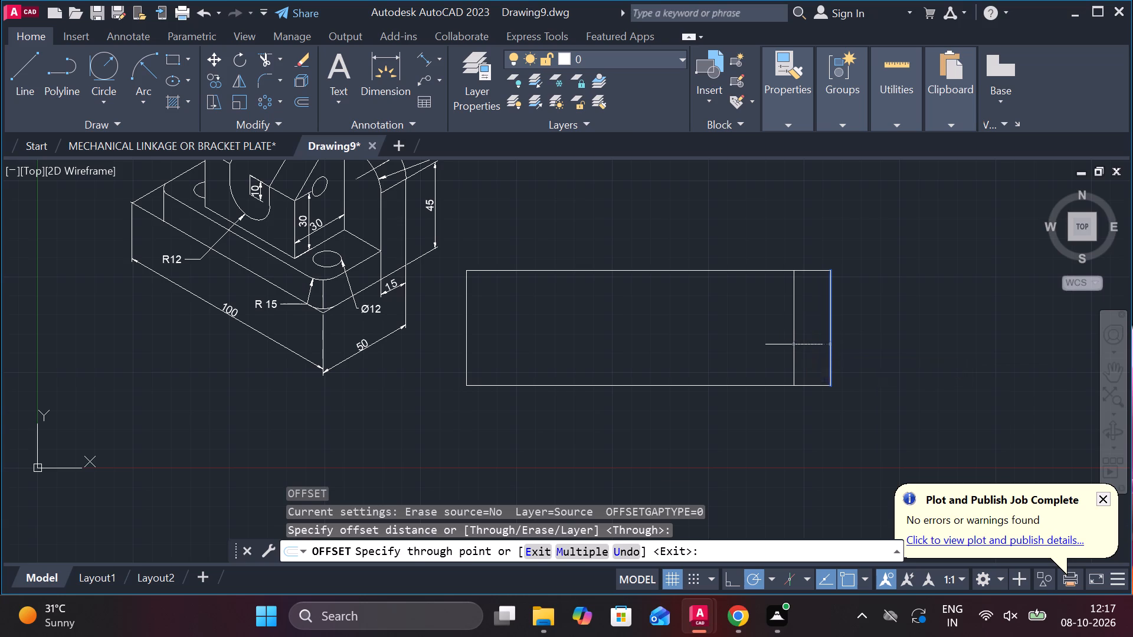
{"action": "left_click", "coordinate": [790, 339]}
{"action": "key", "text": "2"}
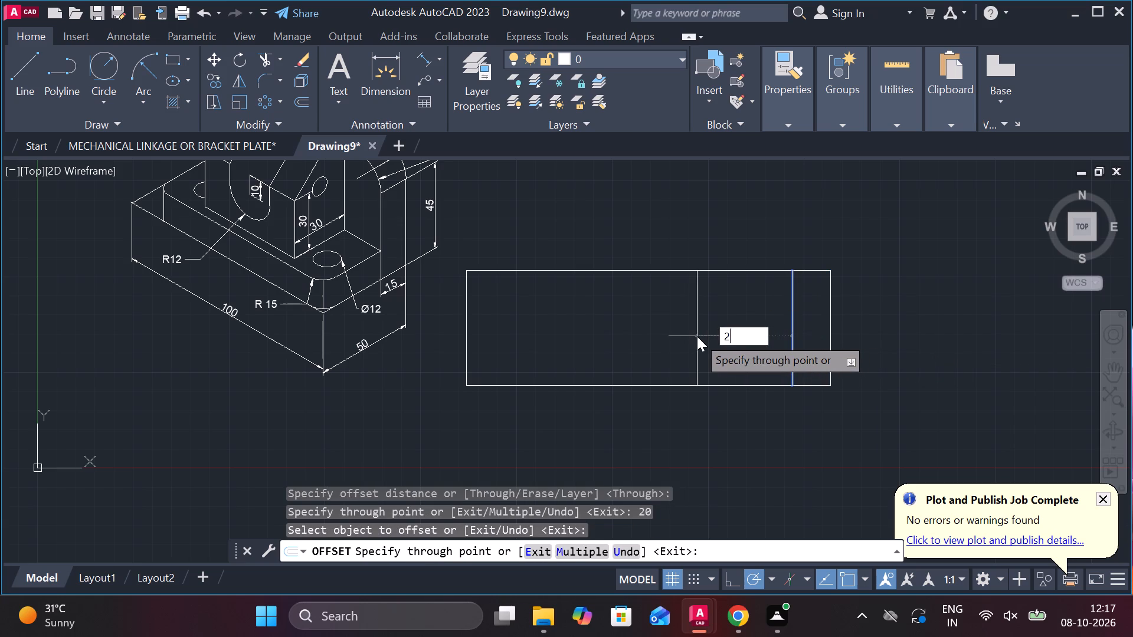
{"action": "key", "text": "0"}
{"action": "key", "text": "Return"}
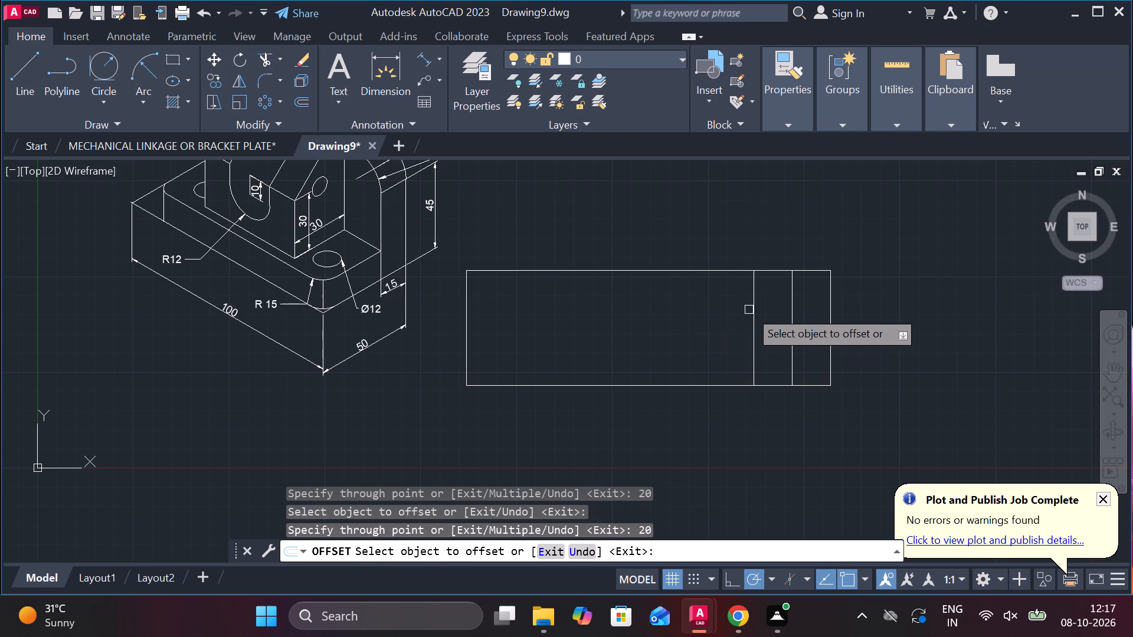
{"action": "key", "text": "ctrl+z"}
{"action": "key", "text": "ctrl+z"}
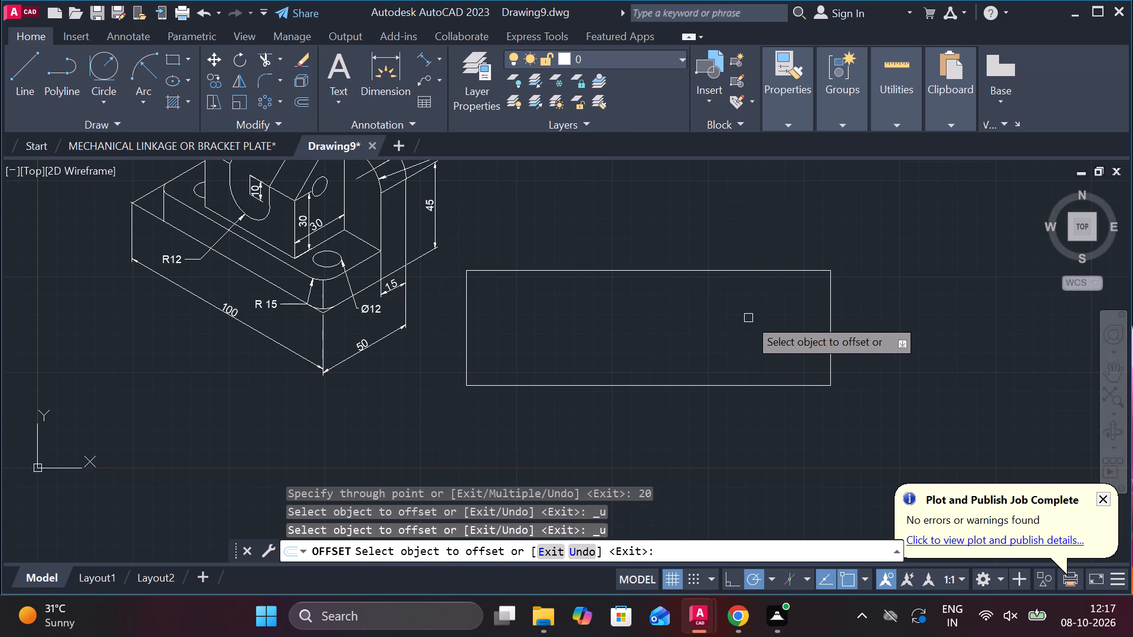
Offset the rectangle's right edge inward three times at 25 spacing, each copy taken from the previous line.
{"action": "left_click", "coordinate": [828, 312]}
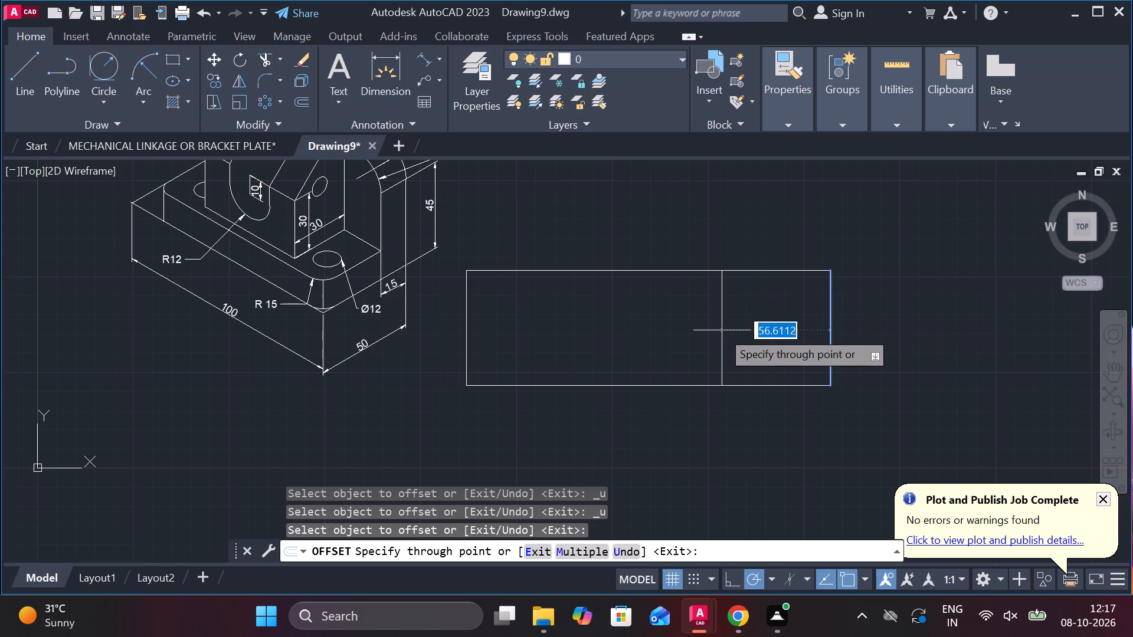
{"action": "key", "text": "2"}
{"action": "type", "text": "5"}
{"action": "key", "text": "space"}
{"action": "left_click", "coordinate": [784, 299]}
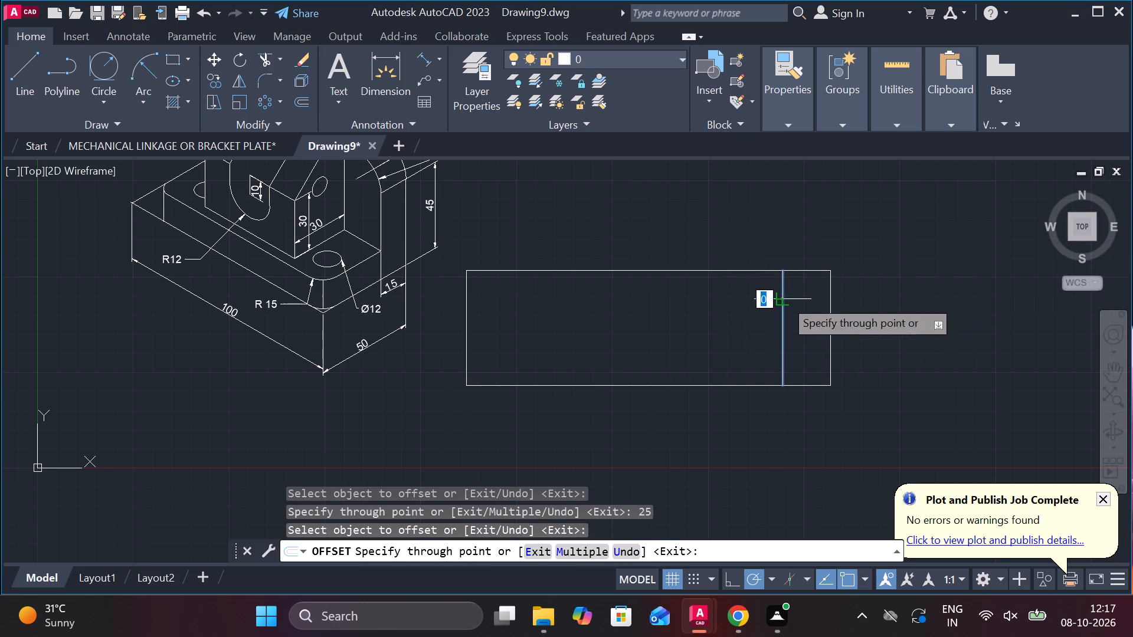
{"action": "key", "text": "2"}
{"action": "type", "text": "5"}
{"action": "key", "text": "space"}
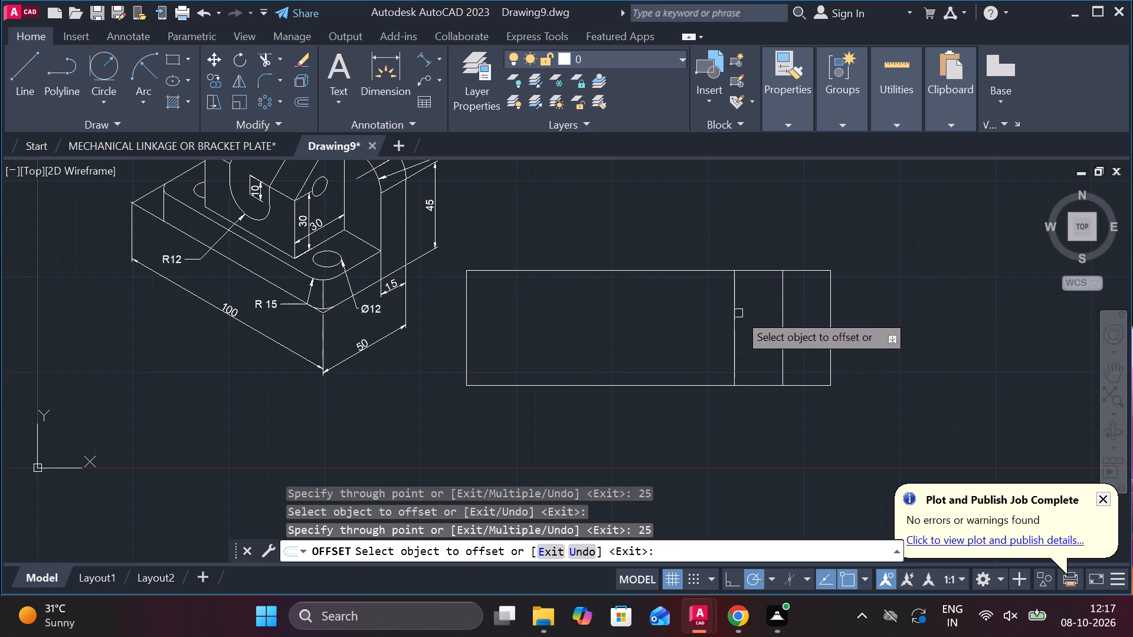
{"action": "left_click", "coordinate": [733, 316]}
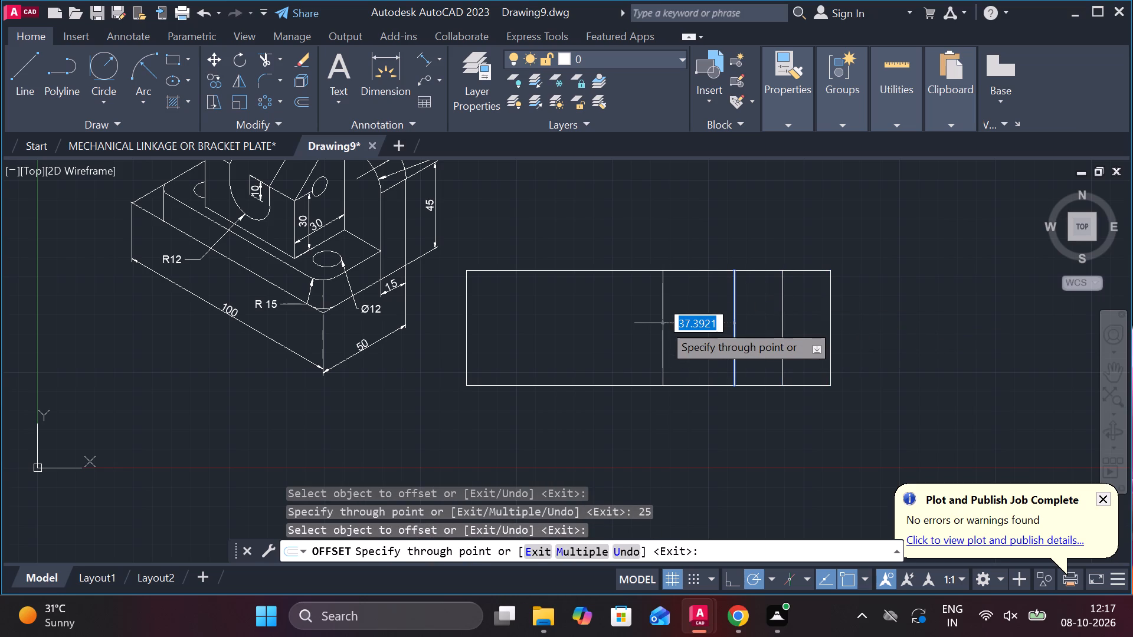
{"action": "type", "text": "25"}
{"action": "key", "text": "space"}
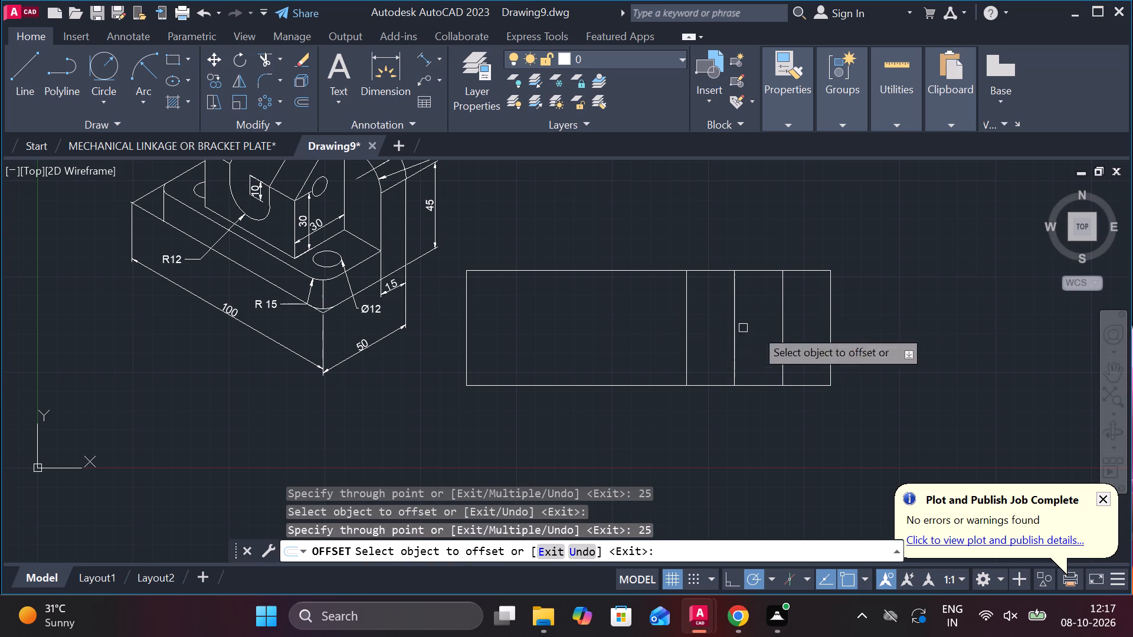
Offset the rectangle's bottom edge upward by 20.
{"action": "left_click", "coordinate": [638, 385]}
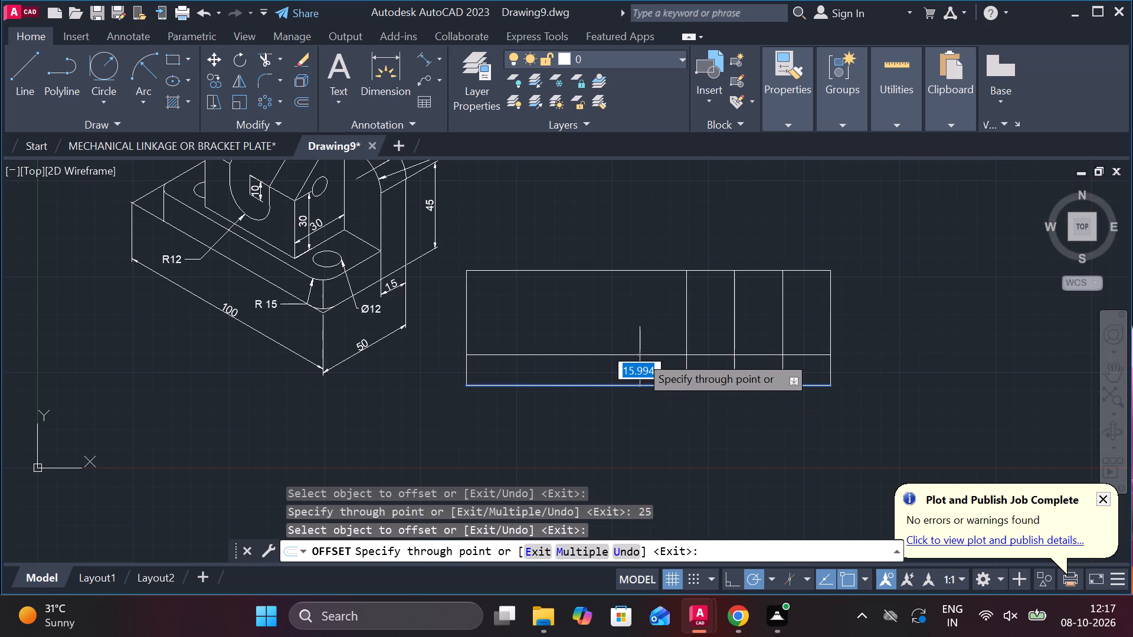
{"action": "type", "text": "20"}
{"action": "key", "text": "Return"}
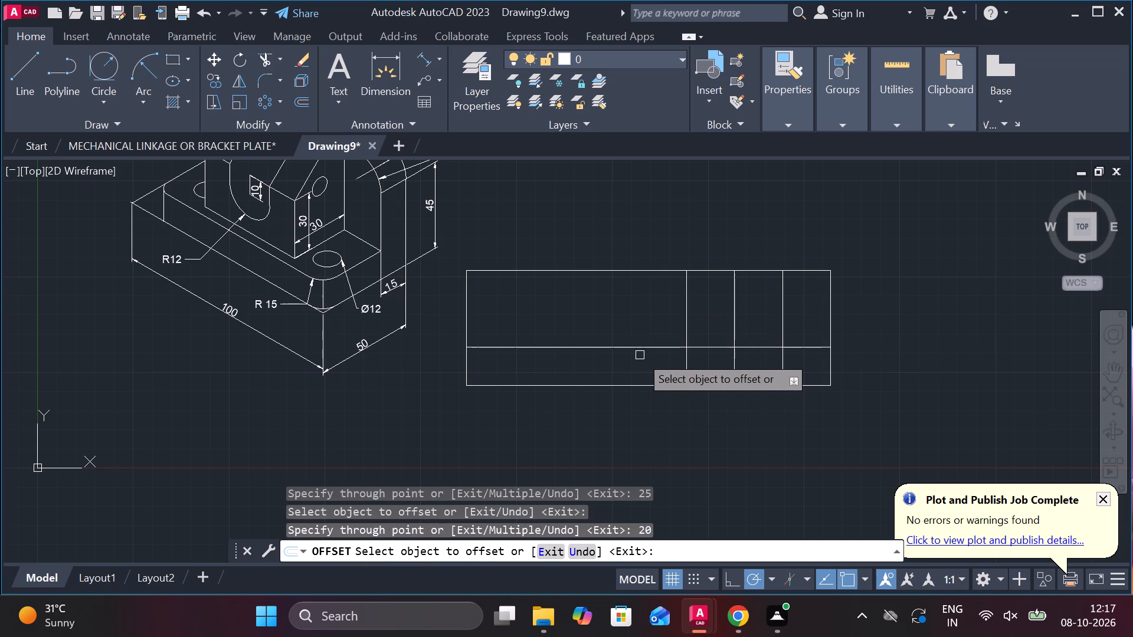
Offset the rectangle's left edge inward by 25 and end the Offset command.
{"action": "scroll", "coordinate": [640, 355], "scroll_direction": "up", "scroll_amount": 1}
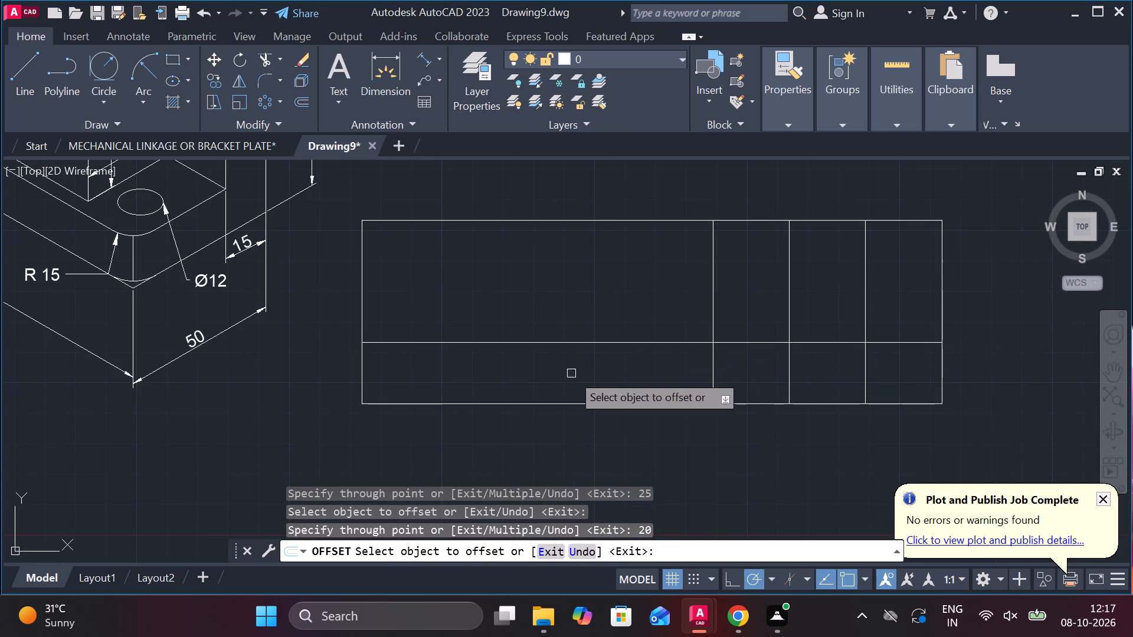
{"action": "left_click", "coordinate": [365, 321]}
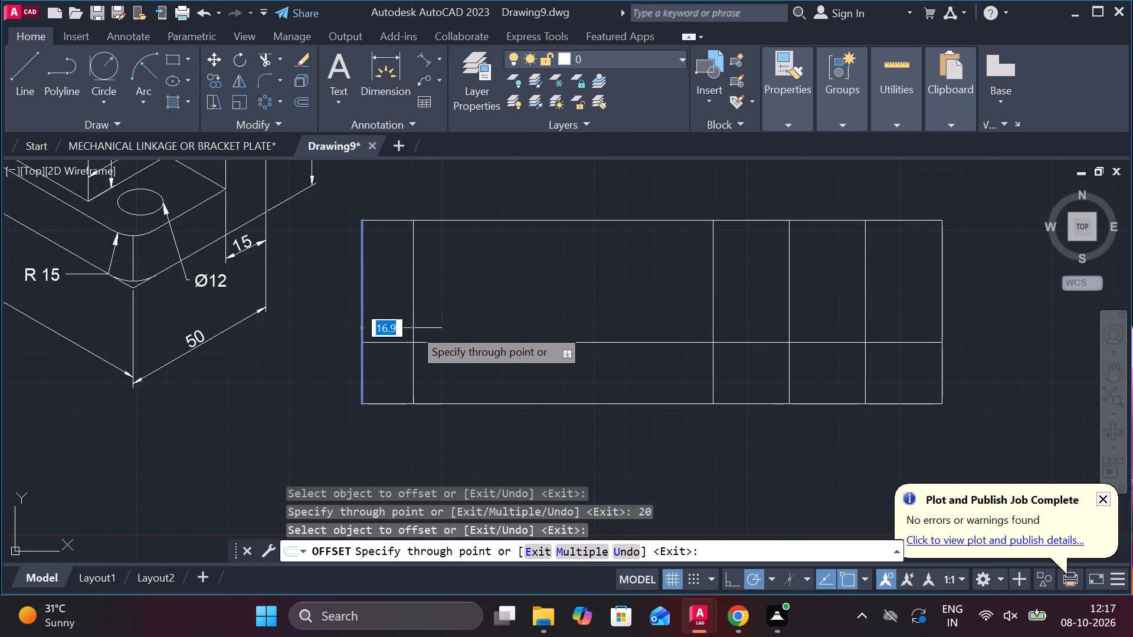
{"action": "type", "text": "29"}
{"action": "key", "text": "BackSpace"}
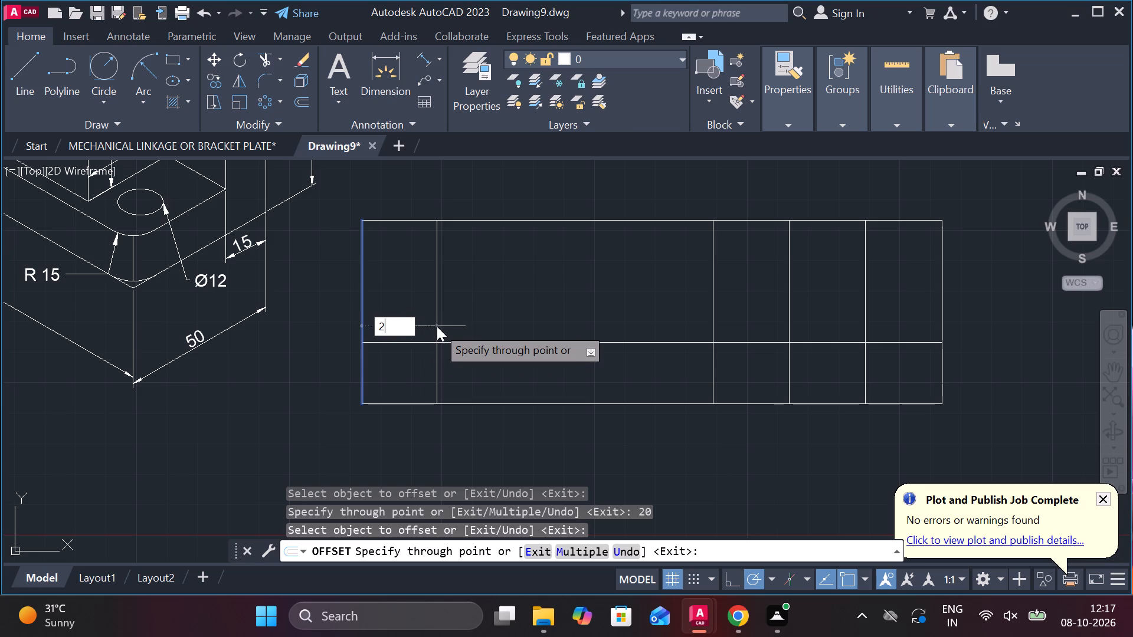
{"action": "key", "text": "5"}
{"action": "key", "text": "Return"}
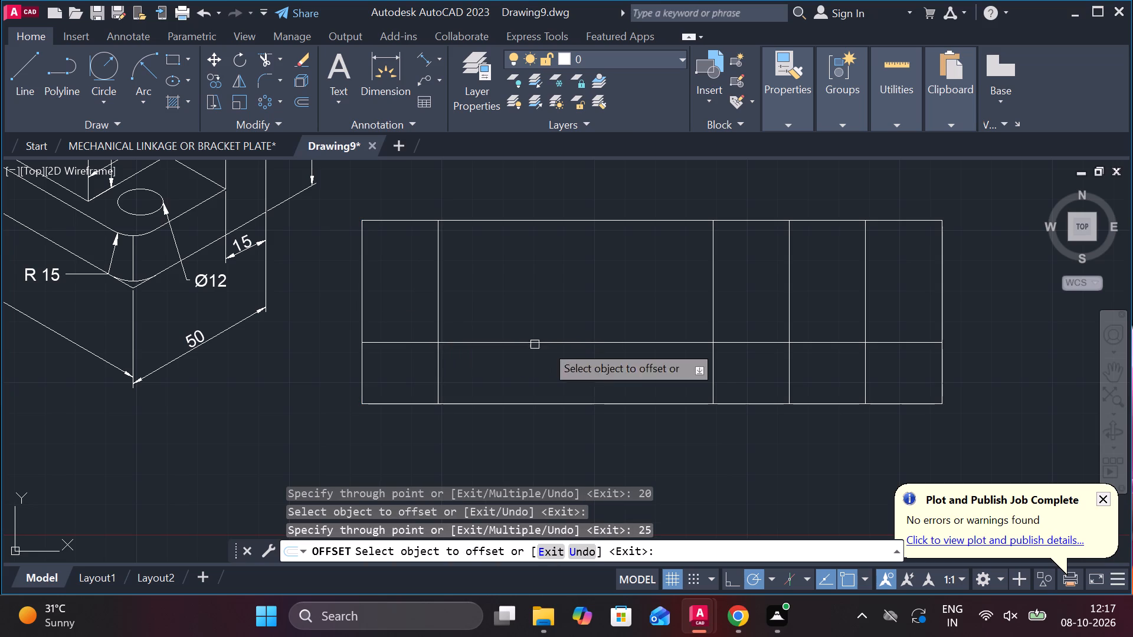
{"action": "middle_click_drag", "start_coordinate": [568, 314], "coordinate": [448, 343]}
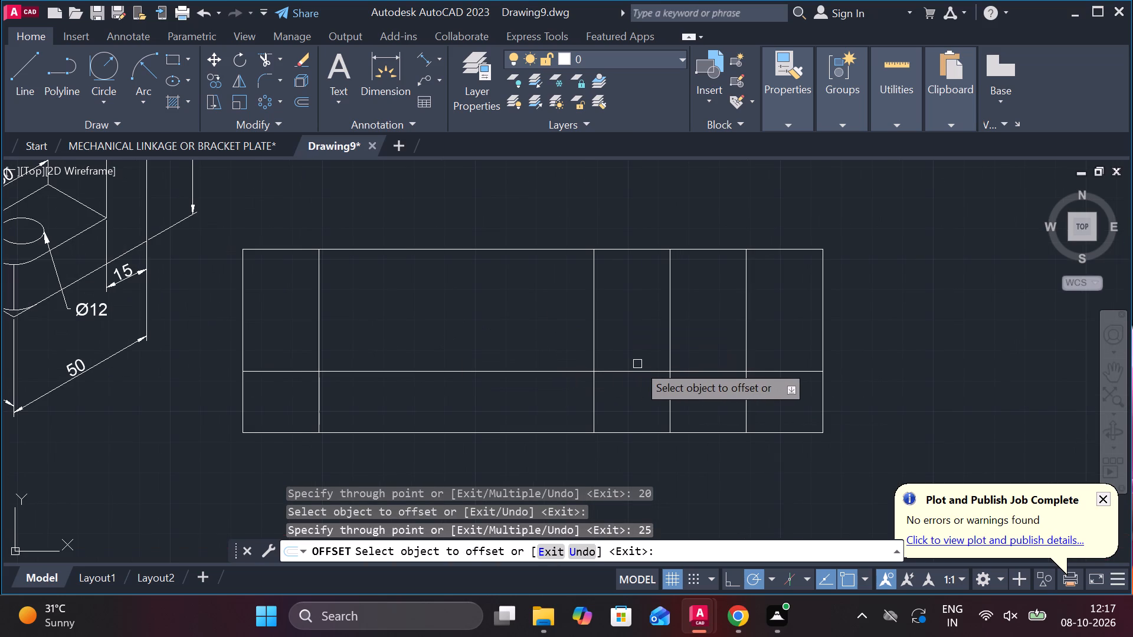
{"action": "key", "text": "Escape"}
Trim the inner horizontal line between the left vertical offset and the nearest of the three right-hand verticals.
{"action": "key", "text": "t"}
{"action": "type", "text": "R"}
{"action": "key", "text": "space"}
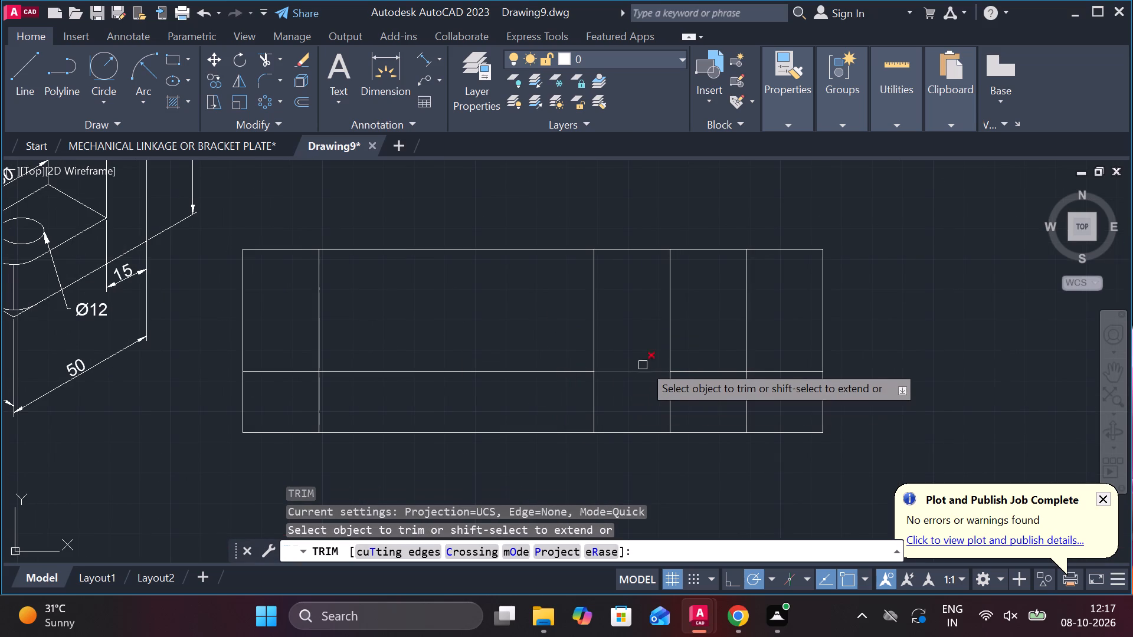
{"action": "left_click", "coordinate": [572, 369]}
{"action": "key", "text": "Escape"}
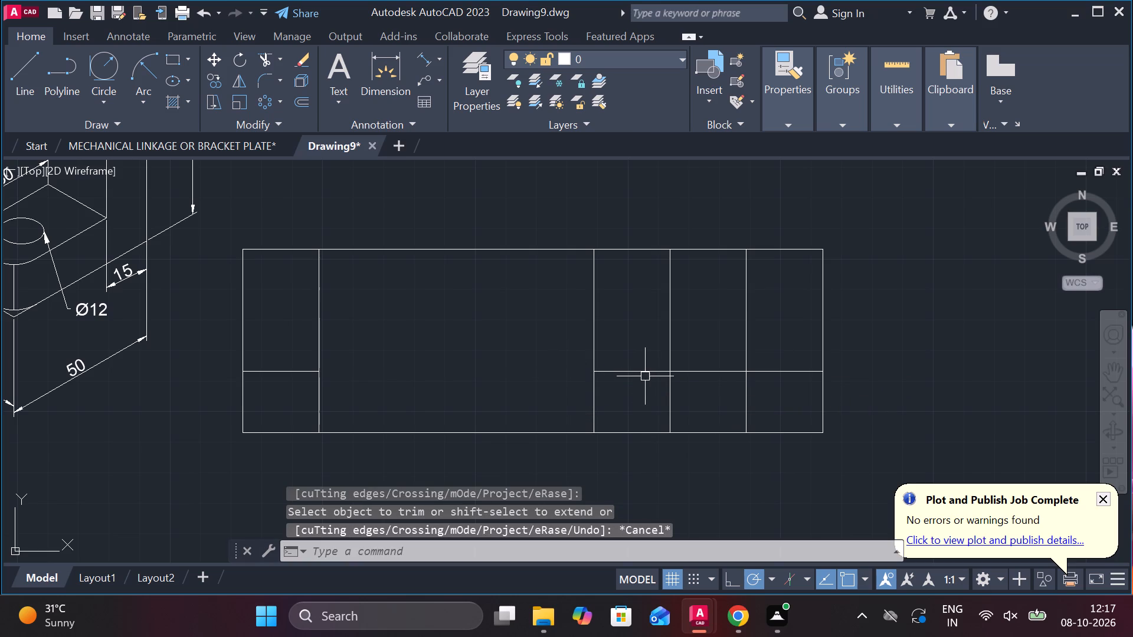
Offset the remaining right-hand horizontal segment upward three times at 10 spacing, each copy taken from the previous line.
{"action": "left_click", "coordinate": [643, 373]}
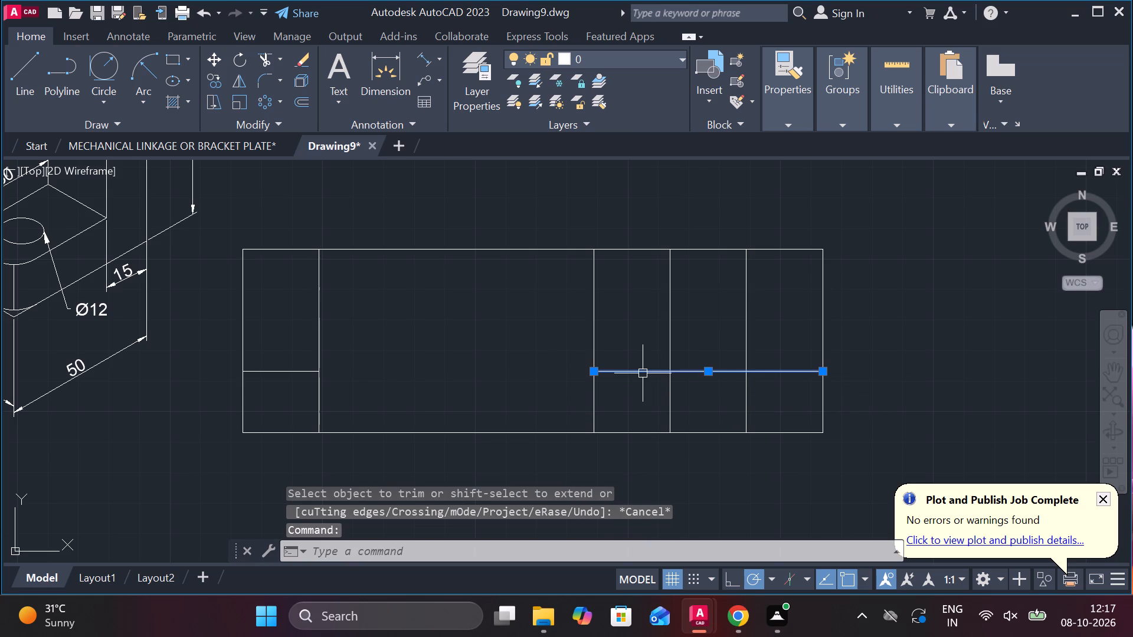
{"action": "key", "text": "o"}
{"action": "key", "text": "Return"}
{"action": "key", "text": "Return"}
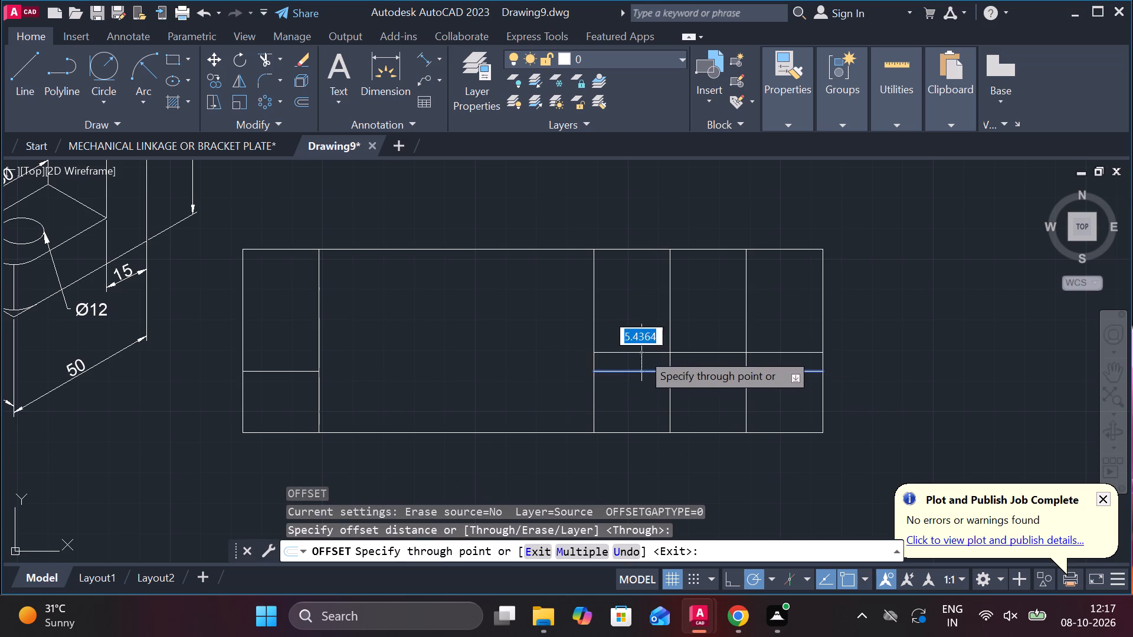
{"action": "scroll", "coordinate": [638, 330], "scroll_direction": "up", "scroll_amount": 1}
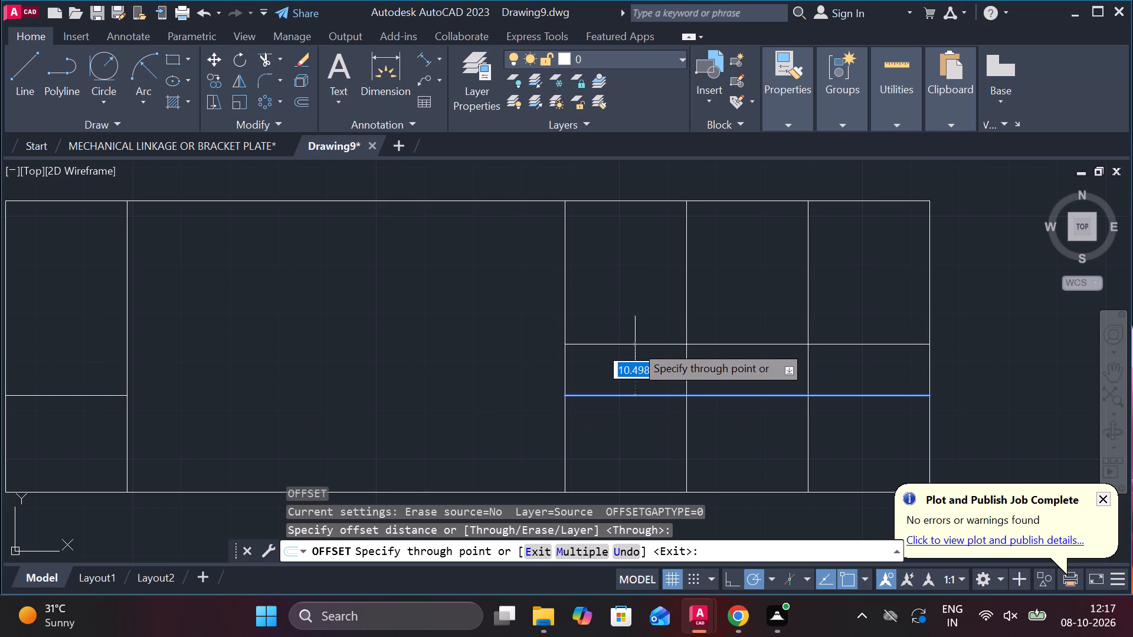
{"action": "type", "text": "10"}
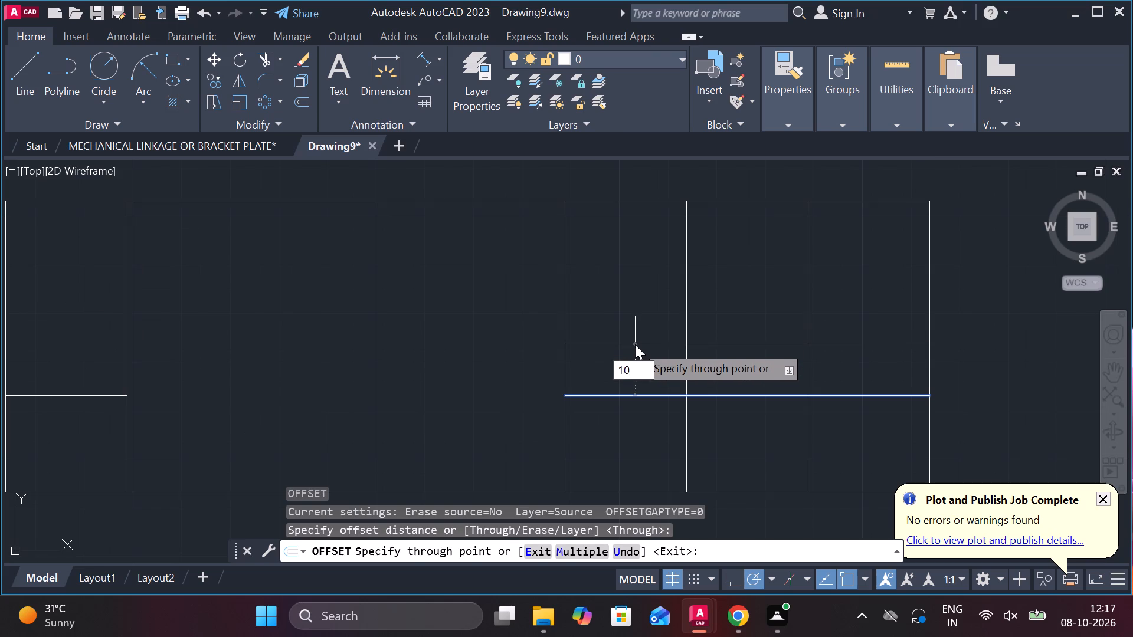
{"action": "key", "text": "Return"}
{"action": "left_click", "coordinate": [635, 348]}
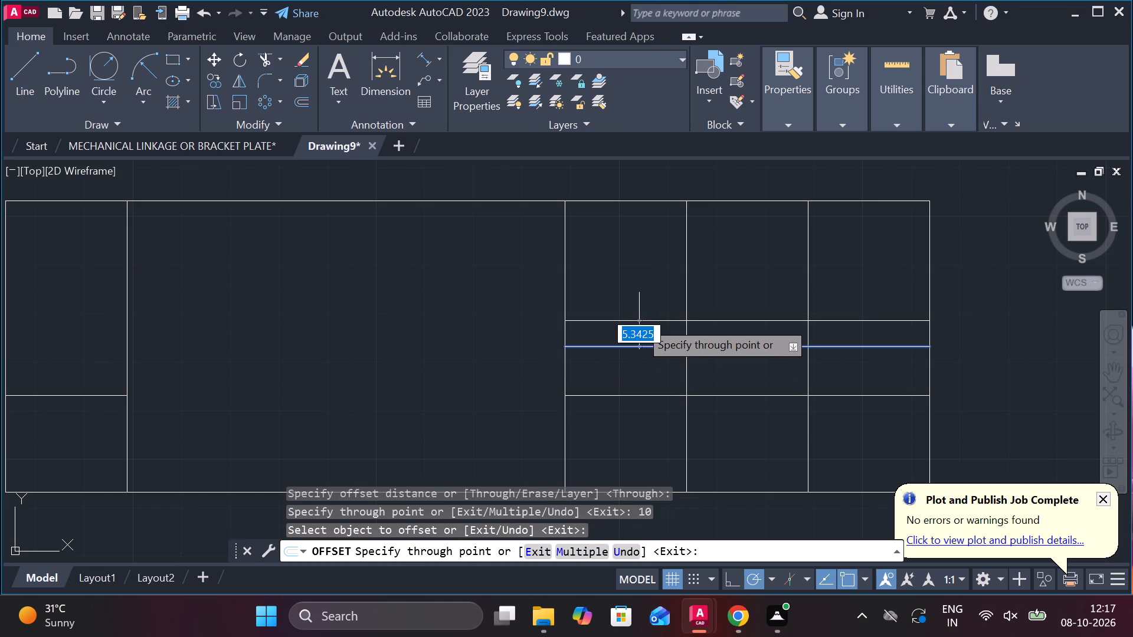
{"action": "type", "text": "10"}
{"action": "key", "text": "Return"}
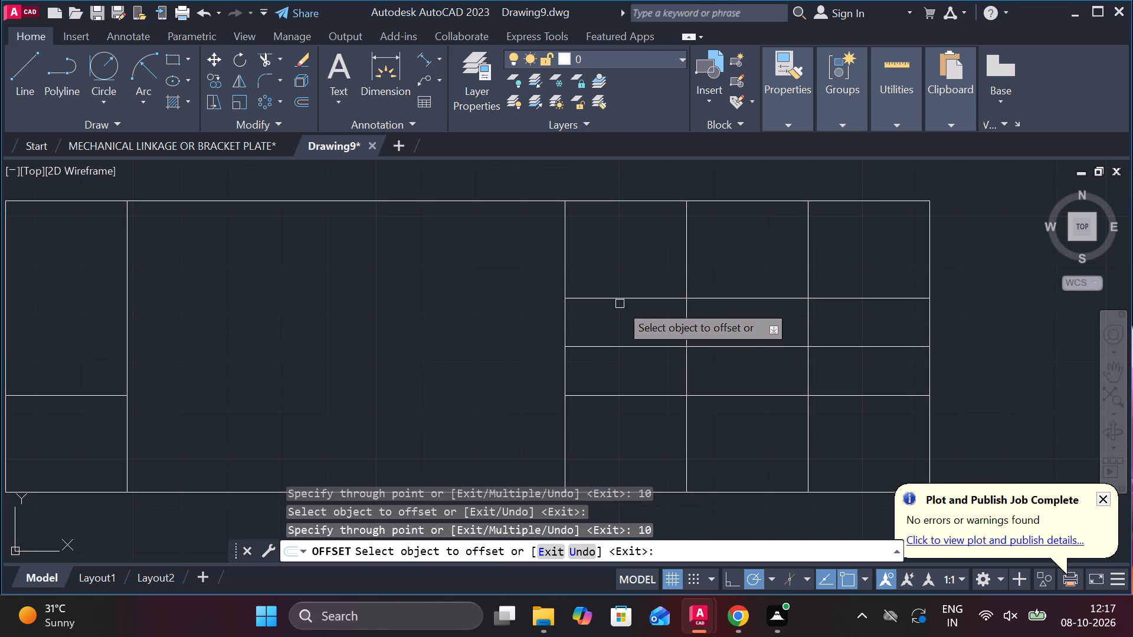
{"action": "left_click", "coordinate": [620, 296]}
{"action": "type", "text": "10"}
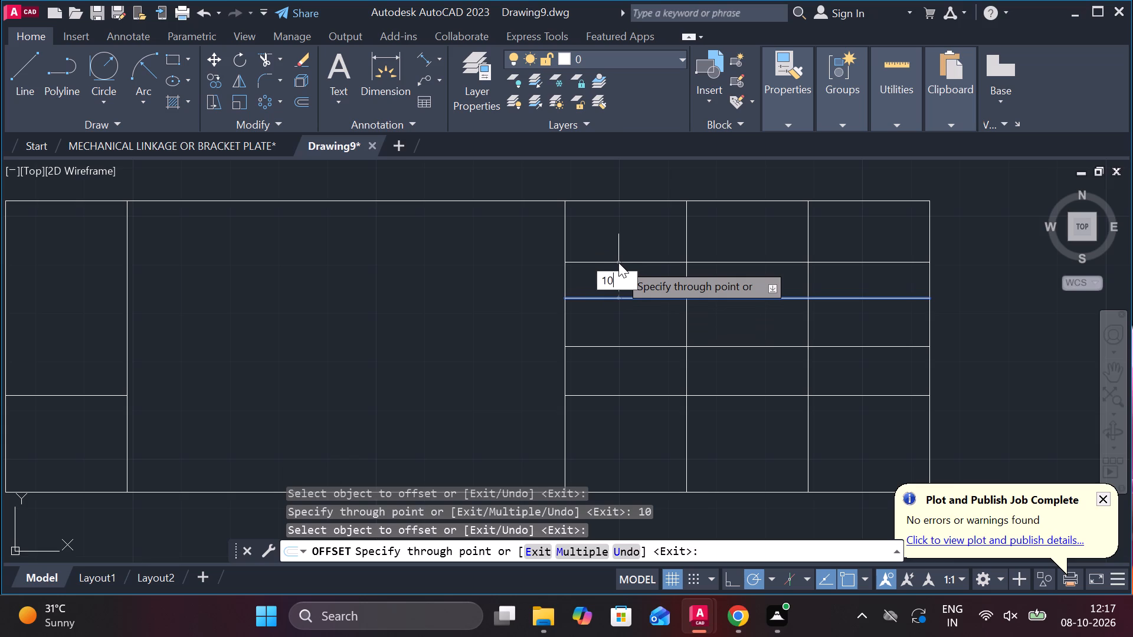
{"action": "key", "text": "Return"}
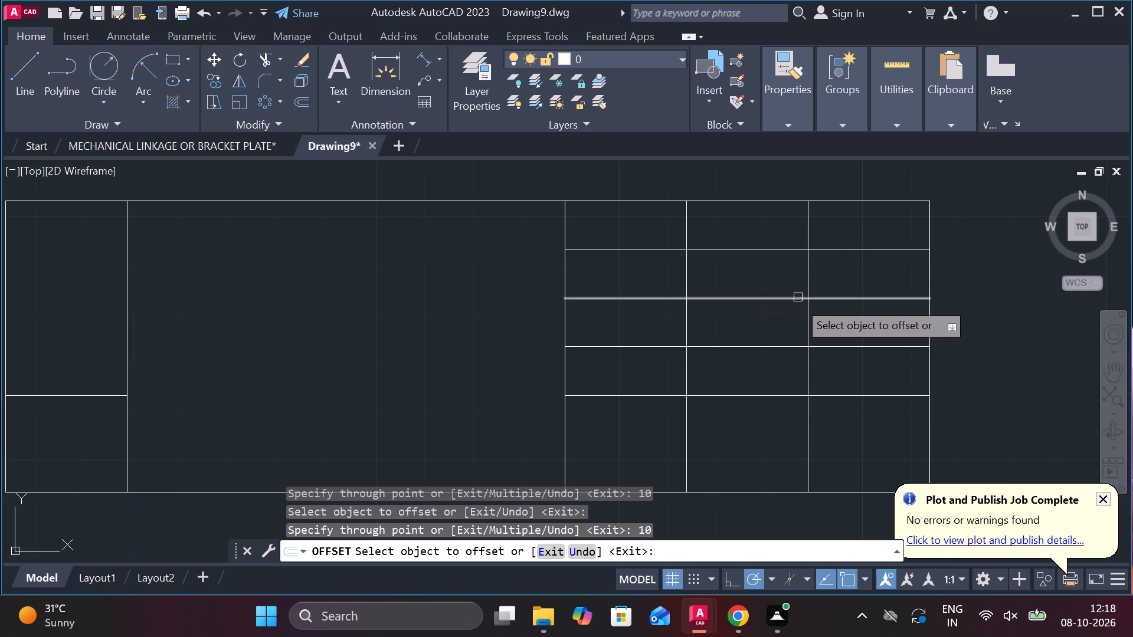
{"action": "scroll", "coordinate": [659, 399], "scroll_direction": "down", "scroll_amount": 1}
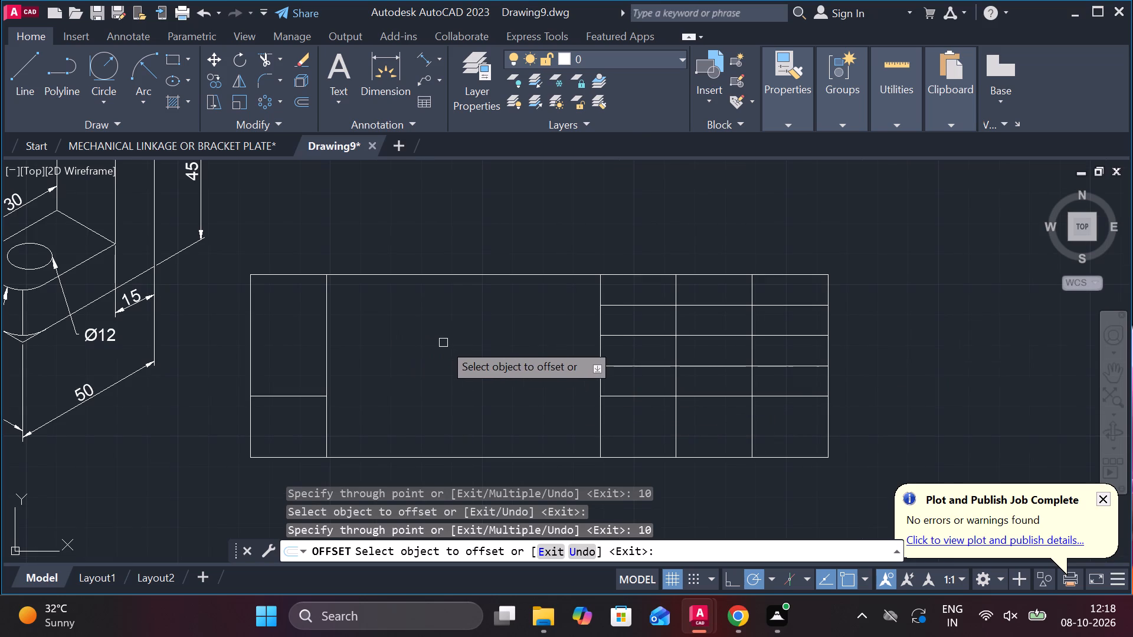
{"action": "key", "text": "Escape"}
Trim the left inner vertical line above the short horizontal segment, leaving a small box in the lower-left corner.
{"action": "type", "text": "TR"}
{"action": "key", "text": "space"}
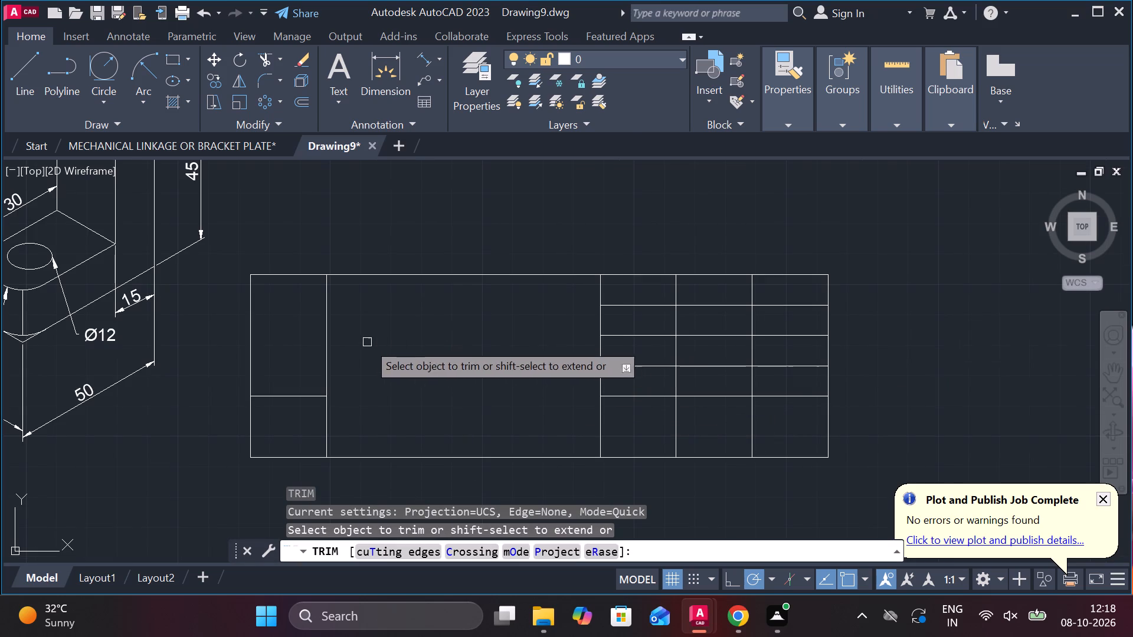
{"action": "left_click", "coordinate": [325, 340]}
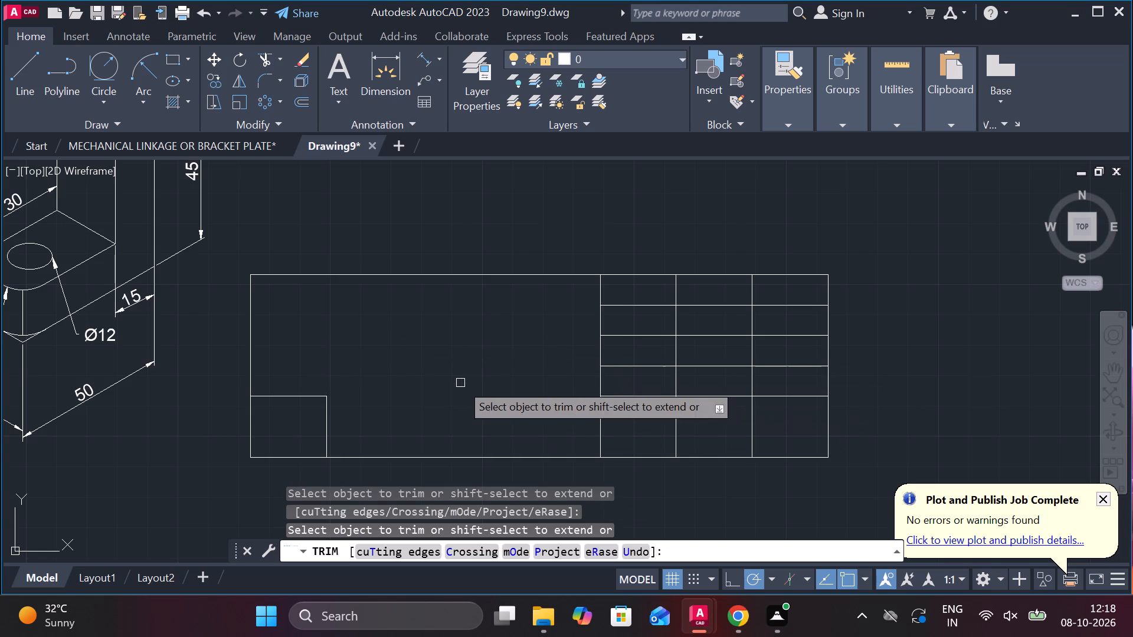
{"action": "key", "text": "Escape"}
Extend the second and fourth horizontal grid lines from the top leftward, to the rectangle's left edge and the small box's top line.
{"action": "type", "text": "EX"}
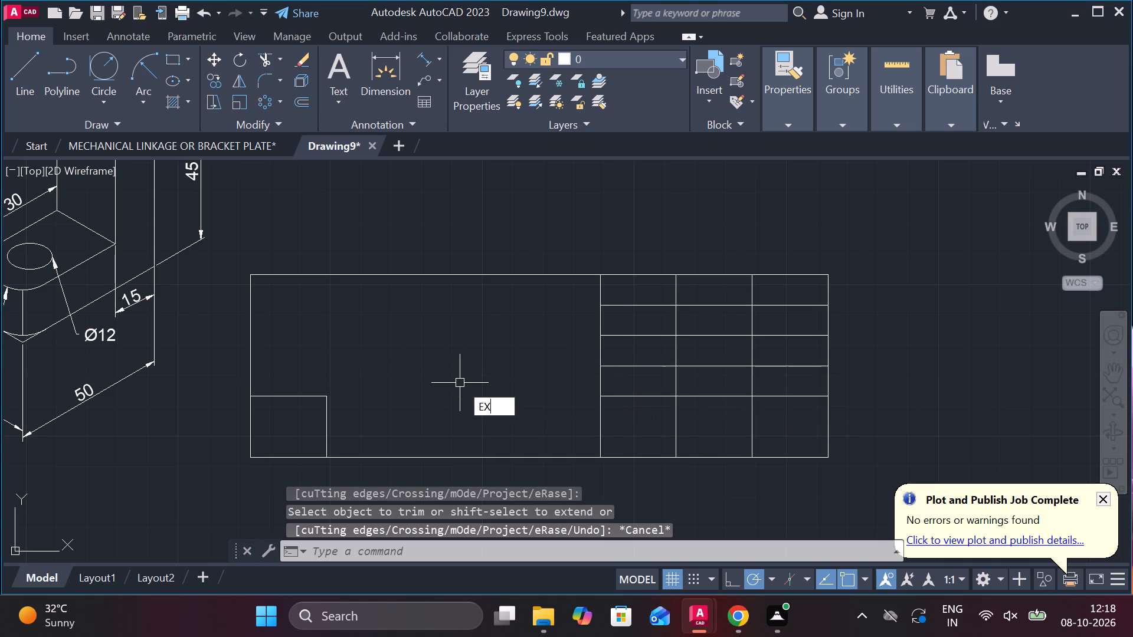
{"action": "key", "text": "Return"}
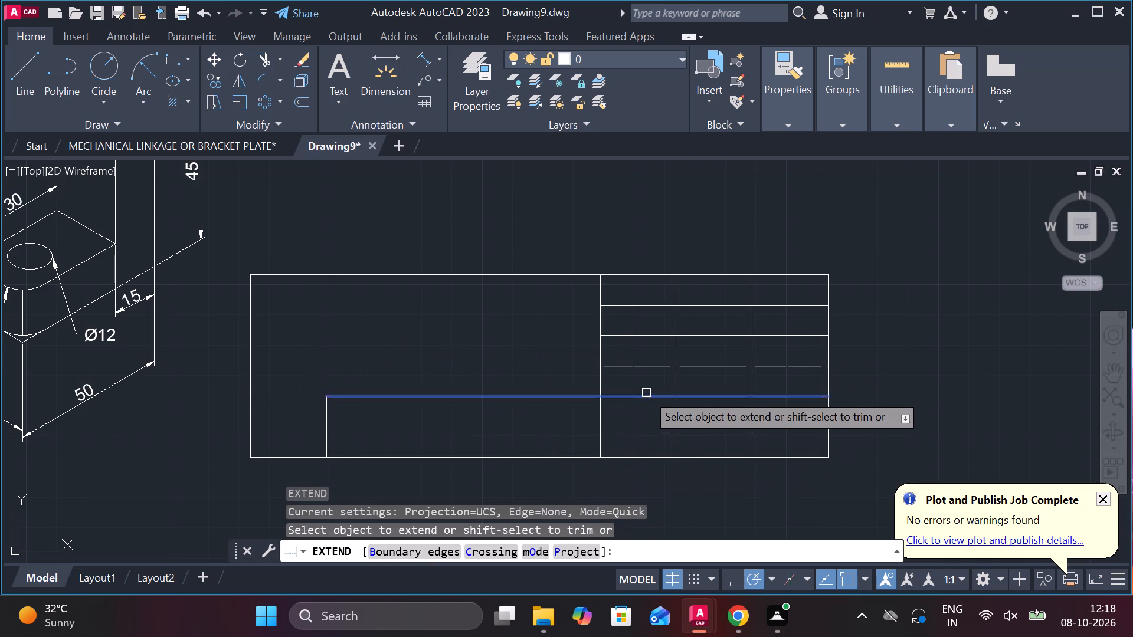
{"action": "left_click", "coordinate": [624, 334]}
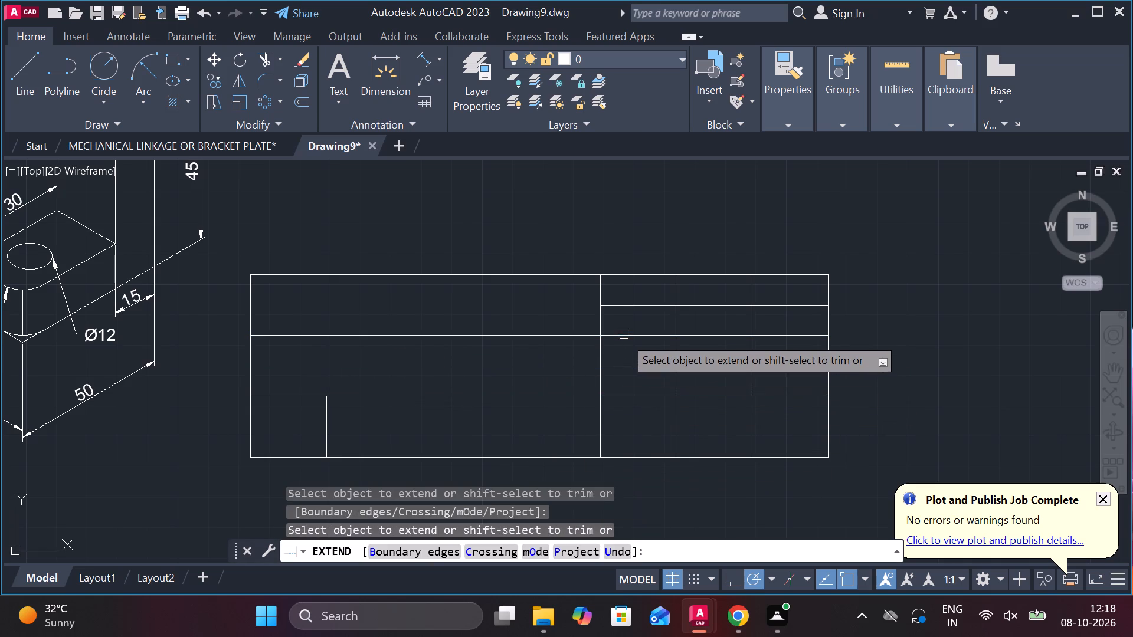
{"action": "middle_click_drag", "start_coordinate": [421, 415], "coordinate": [442, 421]}
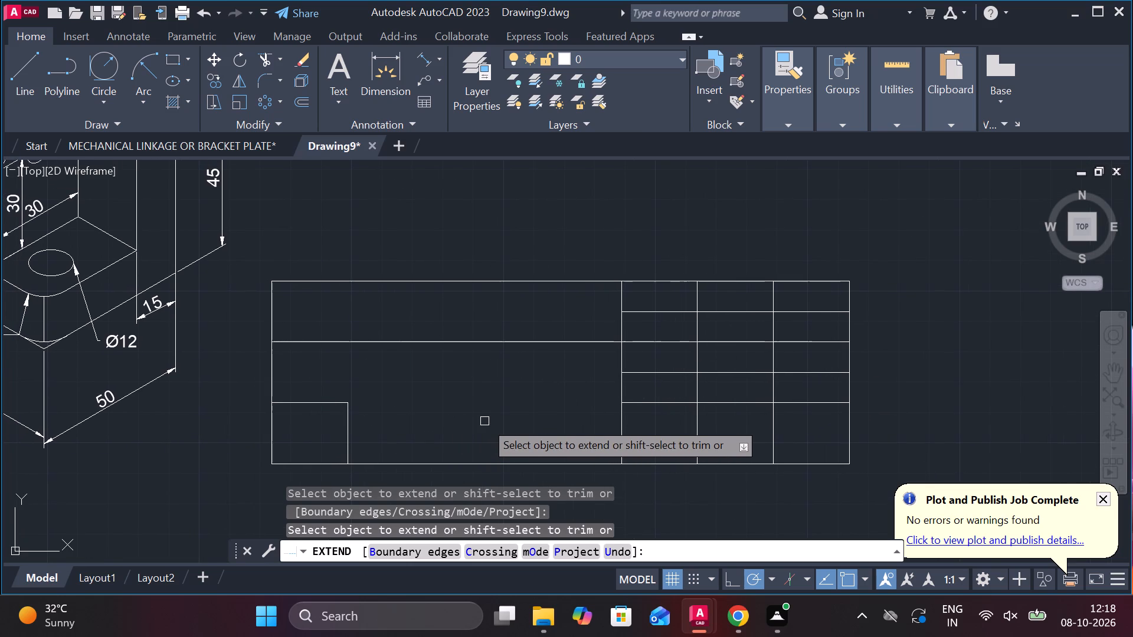
{"action": "middle_click_drag", "start_coordinate": [467, 400], "coordinate": [437, 398]}
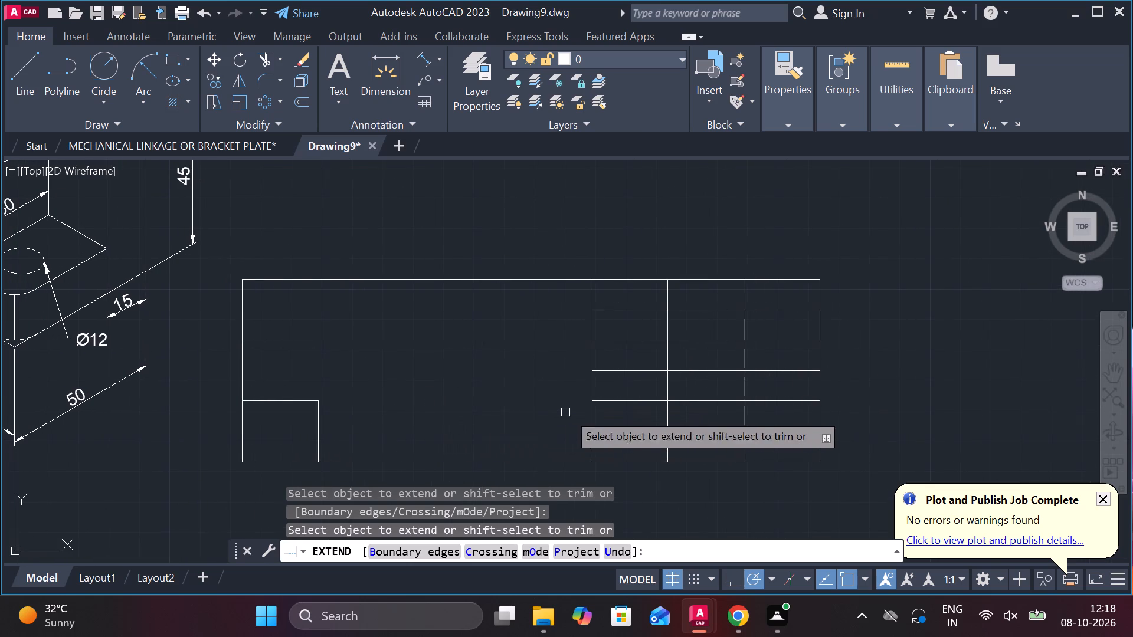
{"action": "left_click", "coordinate": [609, 400]}
{"action": "key", "text": "Escape"}
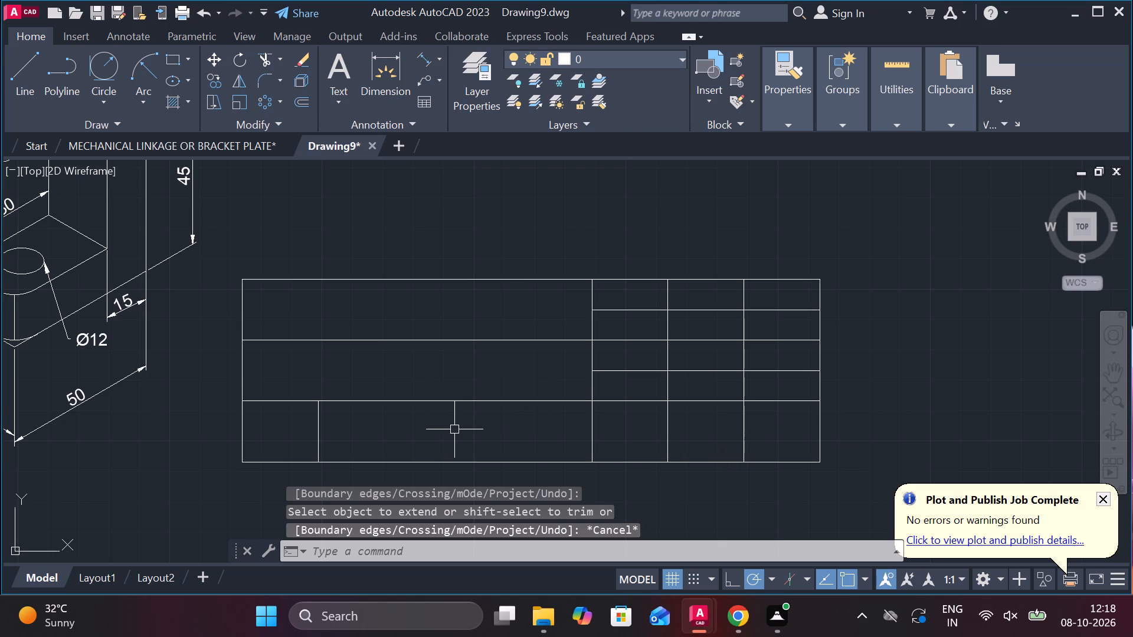
Add centred multiline text DATE in the top cell of the right-hand grid's first column.
{"action": "scroll", "coordinate": [628, 326], "scroll_direction": "up", "scroll_amount": 1}
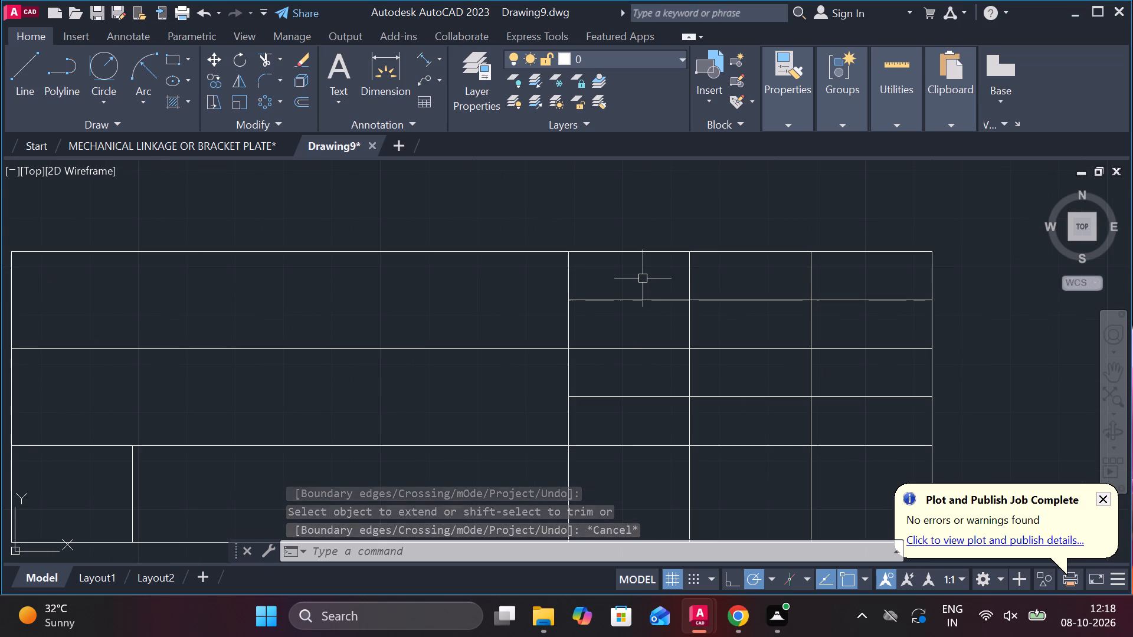
{"action": "type", "text": "MT"}
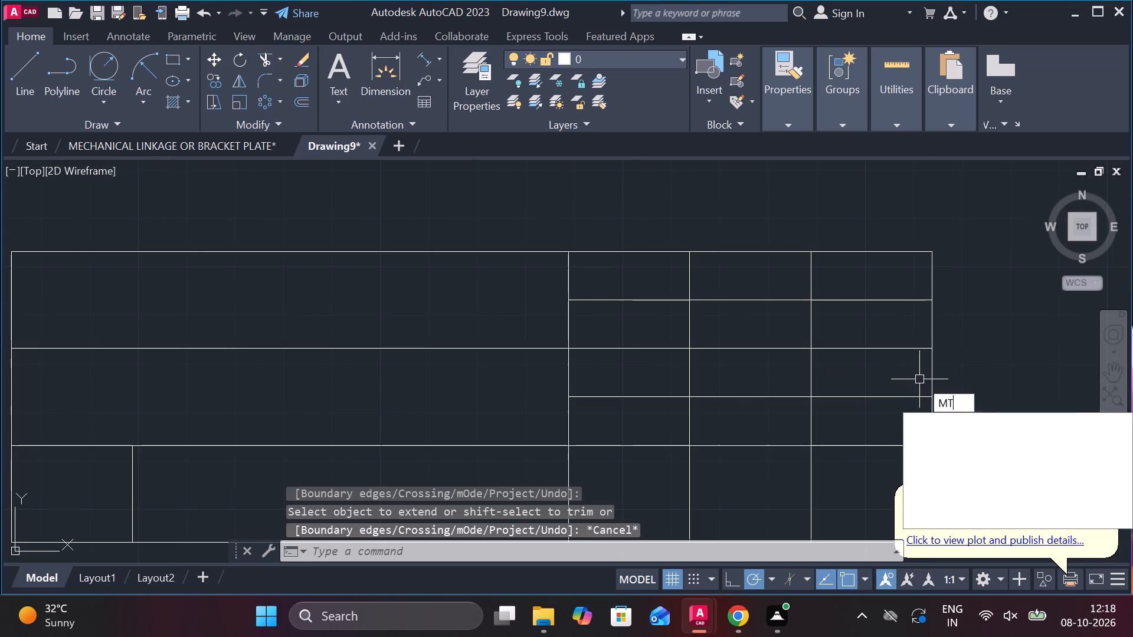
{"action": "key", "text": "Return"}
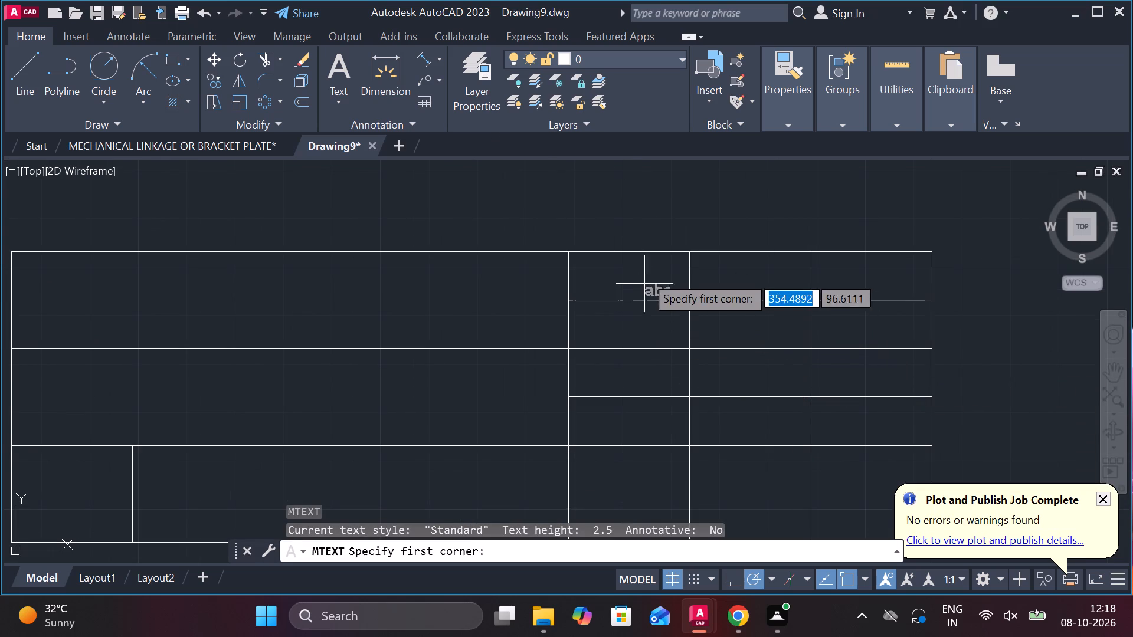
{"action": "scroll", "coordinate": [605, 320], "scroll_direction": "up", "scroll_amount": 1}
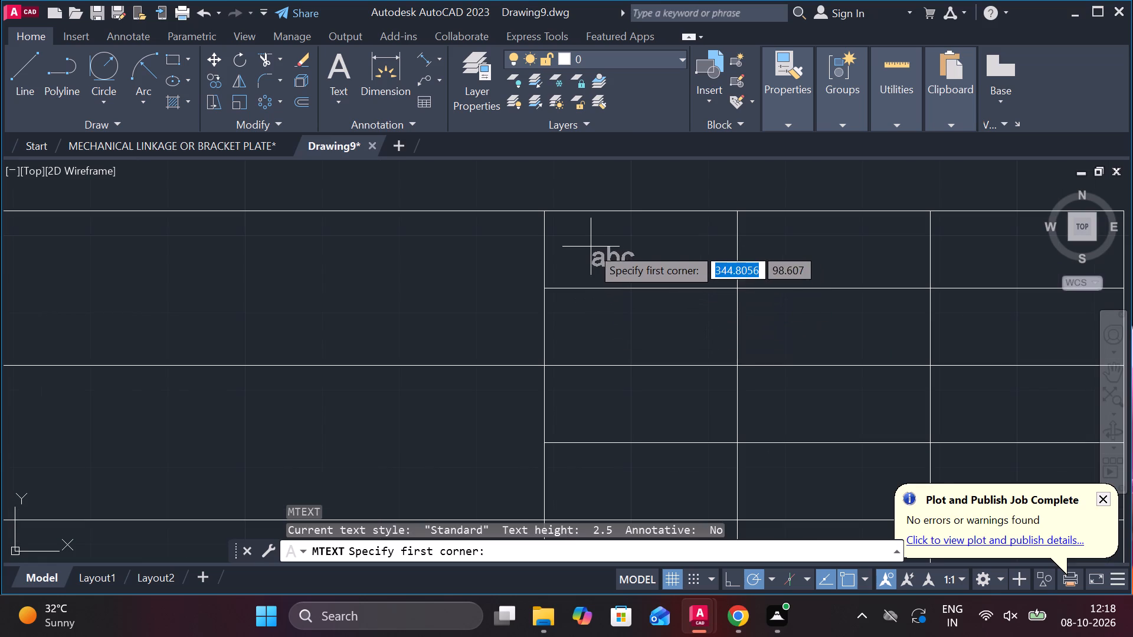
{"action": "left_click", "coordinate": [570, 230]}
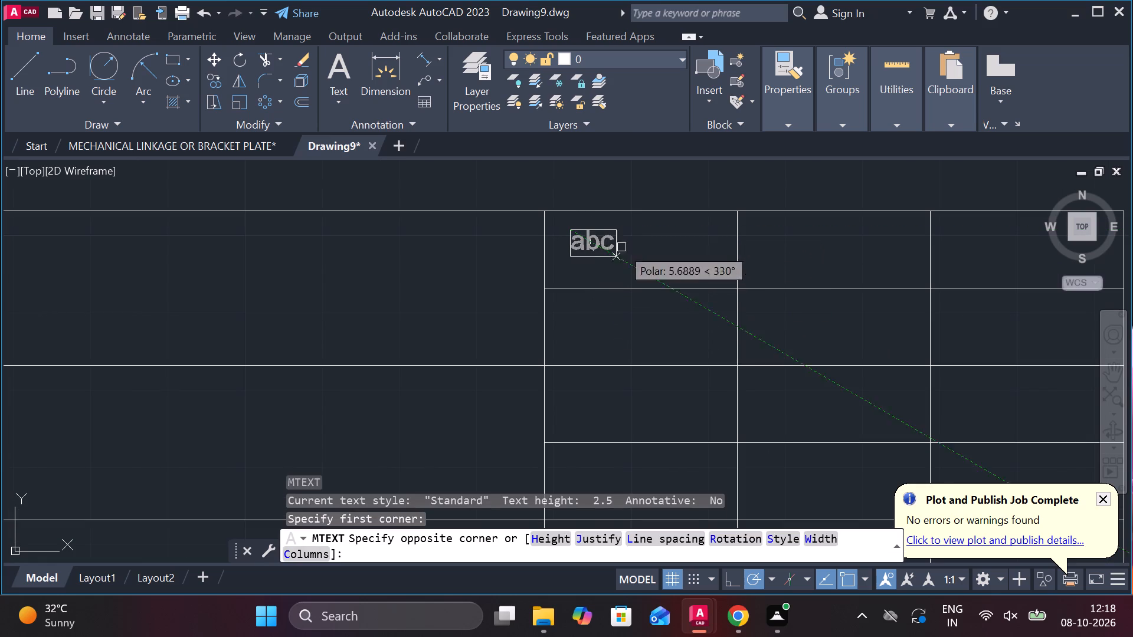
{"action": "left_click", "coordinate": [723, 263]}
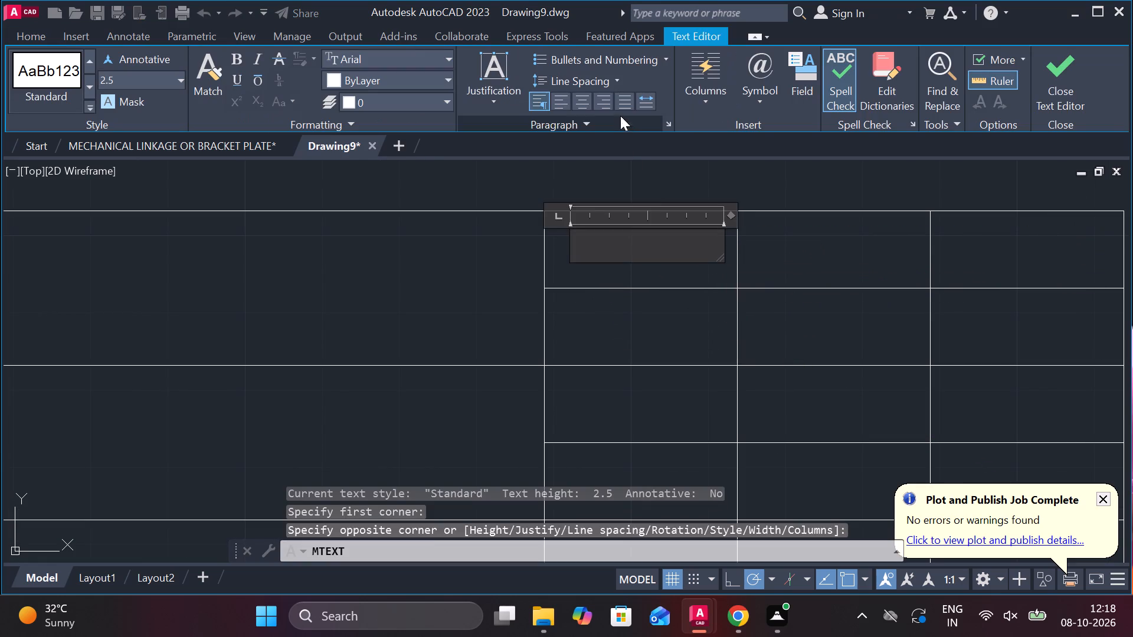
{"action": "left_click", "coordinate": [583, 97]}
{"action": "type", "text": "DATE"}
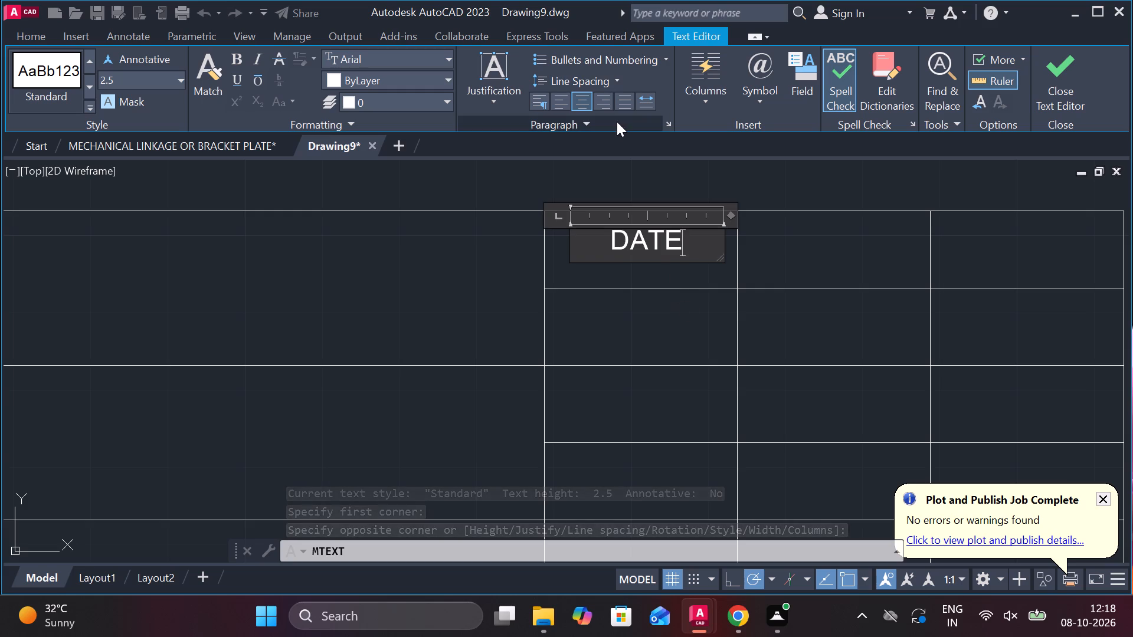
{"action": "left_click", "coordinate": [1054, 81]}
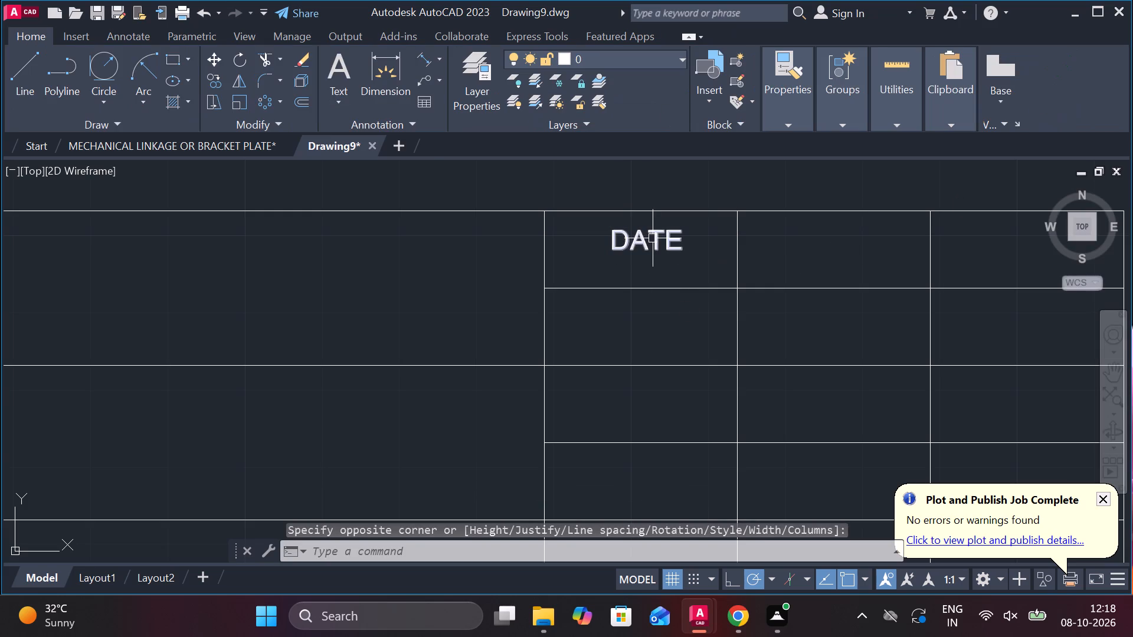
Add centred multiline text DESIGN in the cell directly below DATE.
{"action": "key", "text": "space"}
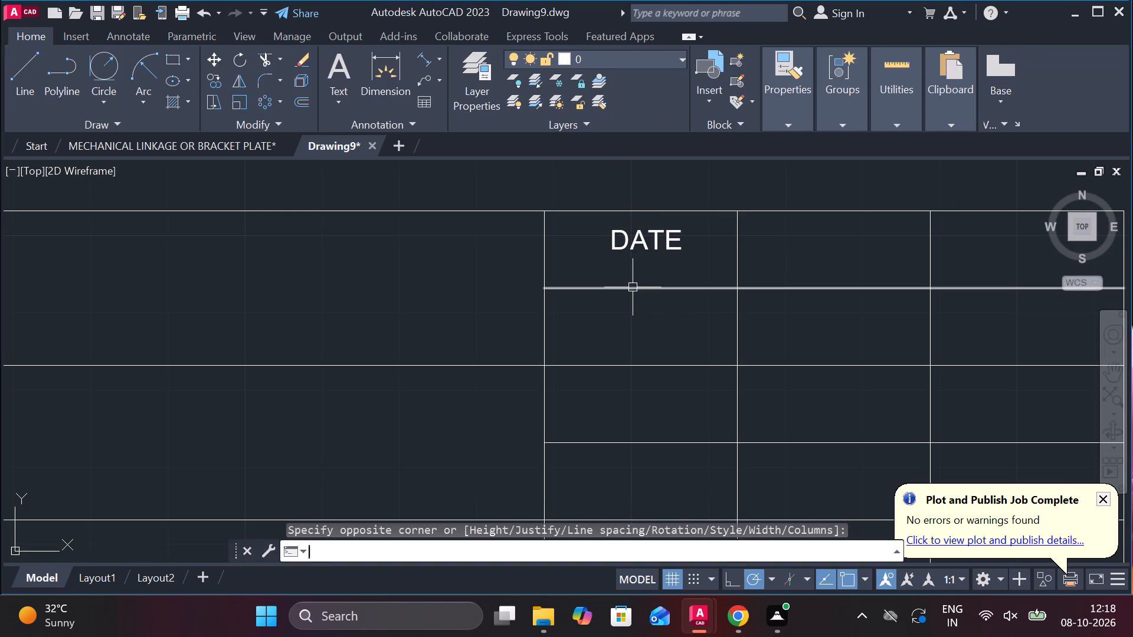
{"action": "left_click", "coordinate": [596, 305]}
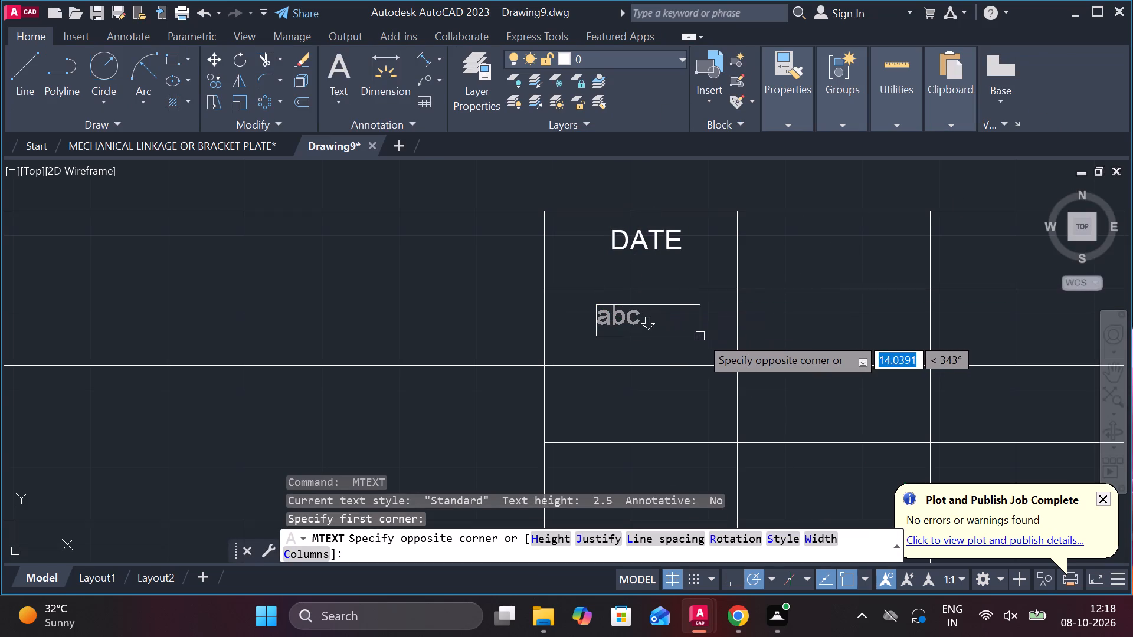
{"action": "left_click", "coordinate": [713, 339]}
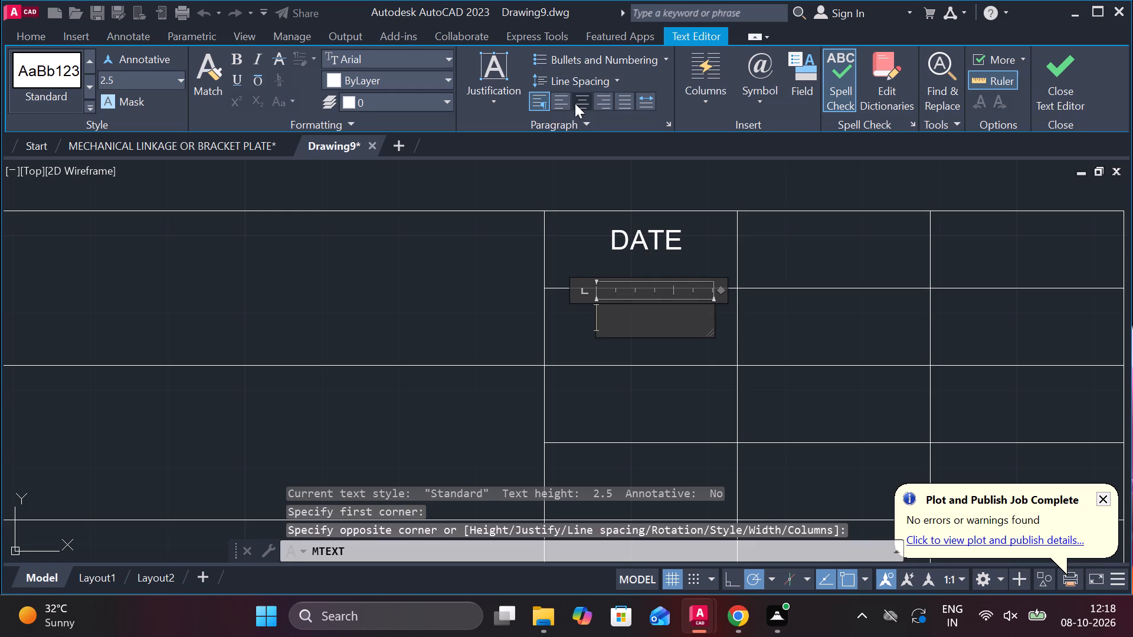
{"action": "left_click", "coordinate": [579, 100]}
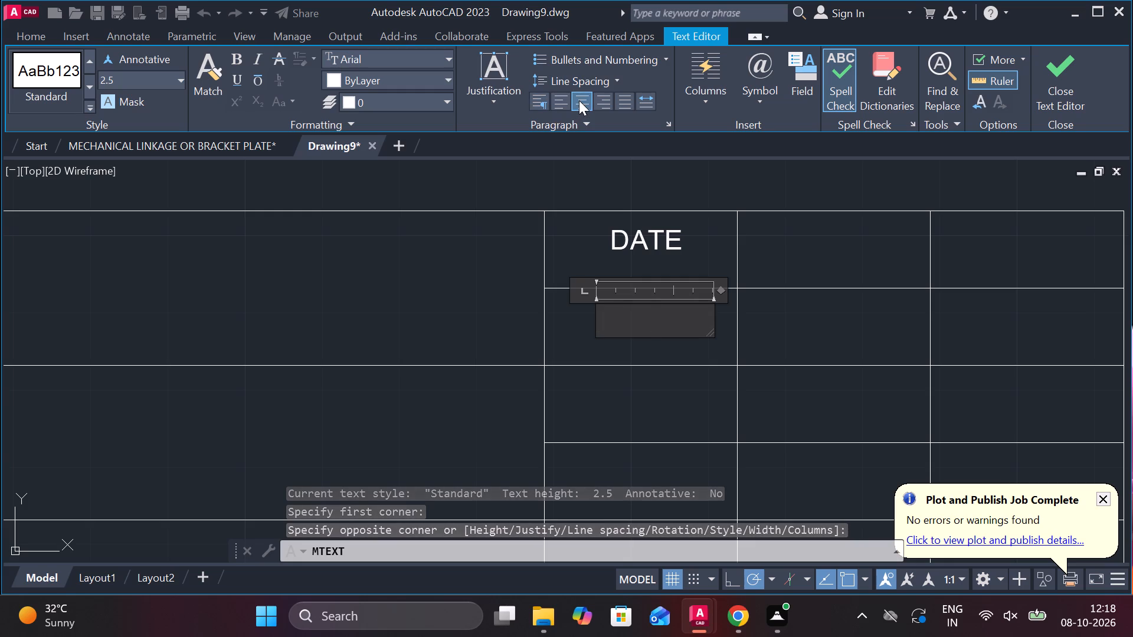
{"action": "type", "text": "DESIGN"}
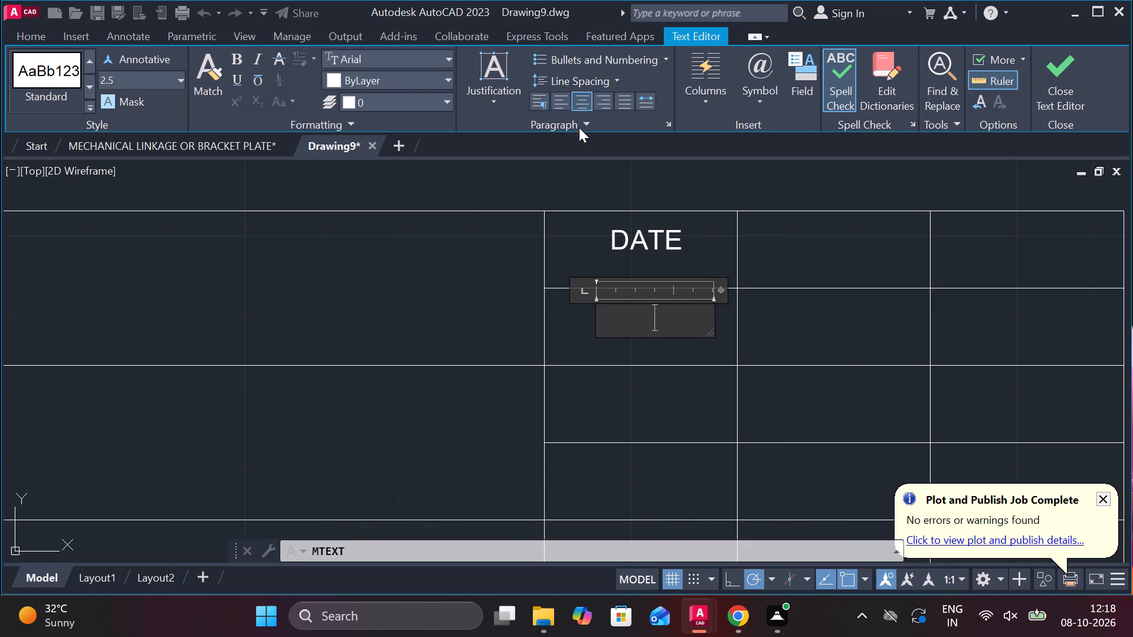
{"action": "left_click", "coordinate": [645, 306]}
{"action": "type", "text": "DES"}
{"action": "type", "text": "IGN"}
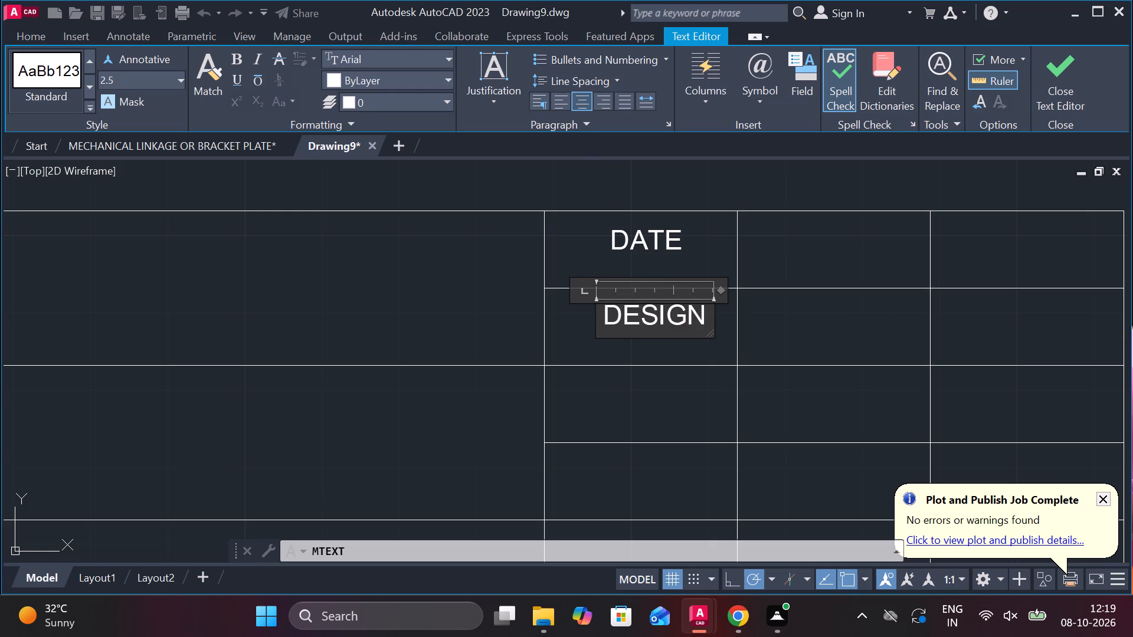
{"action": "left_click", "coordinate": [1056, 78]}
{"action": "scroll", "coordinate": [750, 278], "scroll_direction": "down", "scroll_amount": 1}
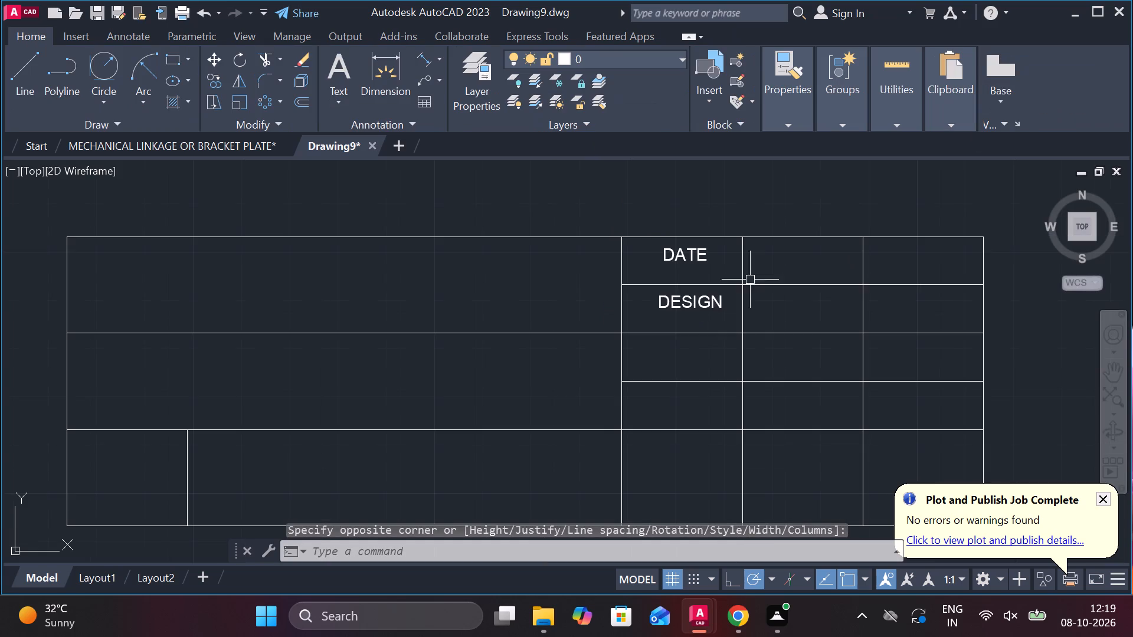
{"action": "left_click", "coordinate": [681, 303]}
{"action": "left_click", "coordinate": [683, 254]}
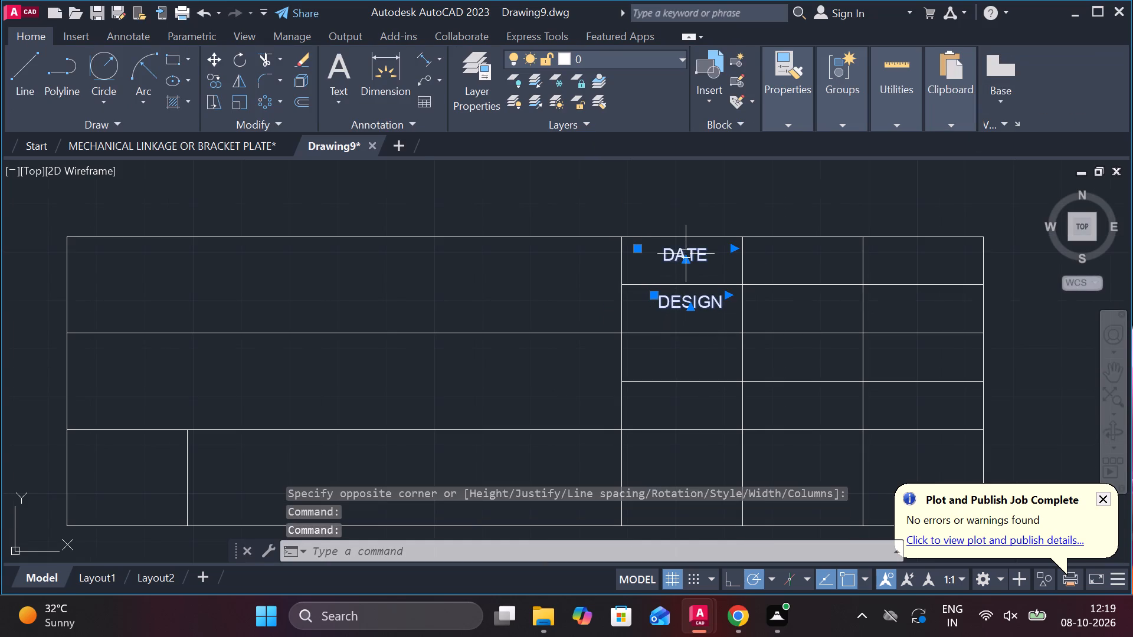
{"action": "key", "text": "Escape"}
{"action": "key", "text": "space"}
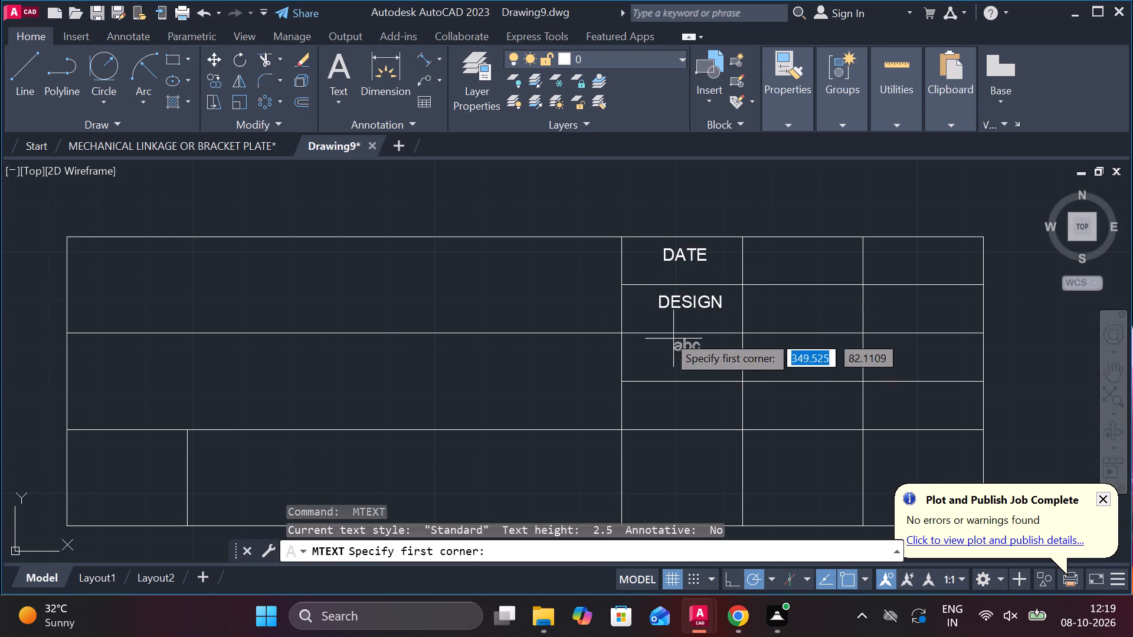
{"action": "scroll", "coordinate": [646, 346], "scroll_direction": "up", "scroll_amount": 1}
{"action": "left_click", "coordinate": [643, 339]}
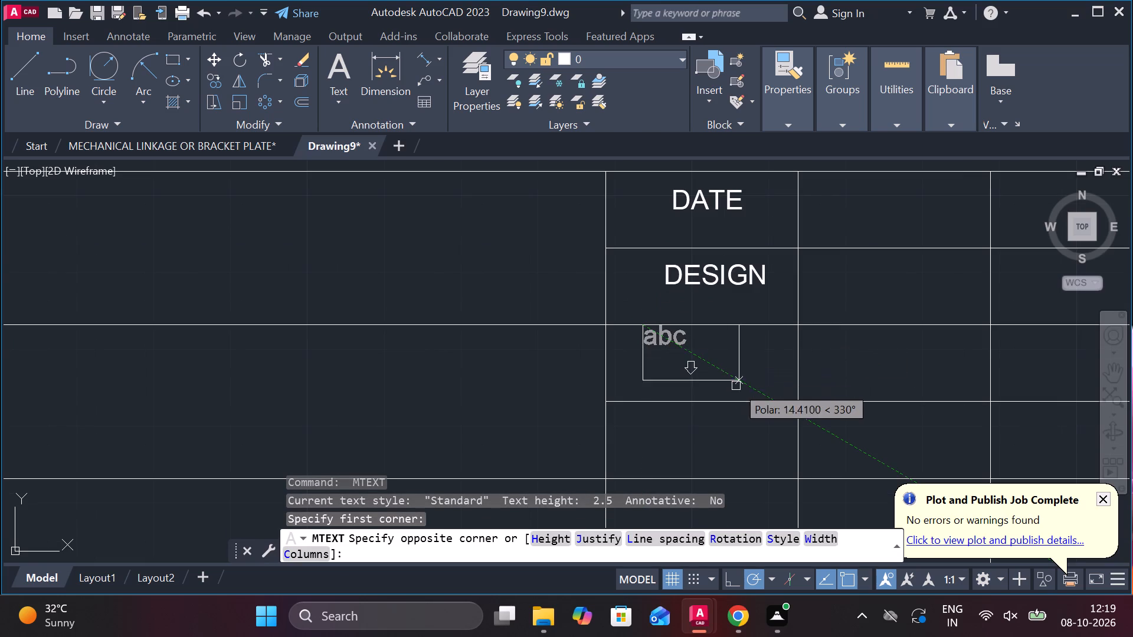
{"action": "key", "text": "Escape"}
Add multiline text CHECKED in the cell directly below DESIGN, keeping the default justification.
{"action": "key", "text": "space"}
{"action": "scroll", "coordinate": [673, 355], "scroll_direction": "up", "scroll_amount": 2}
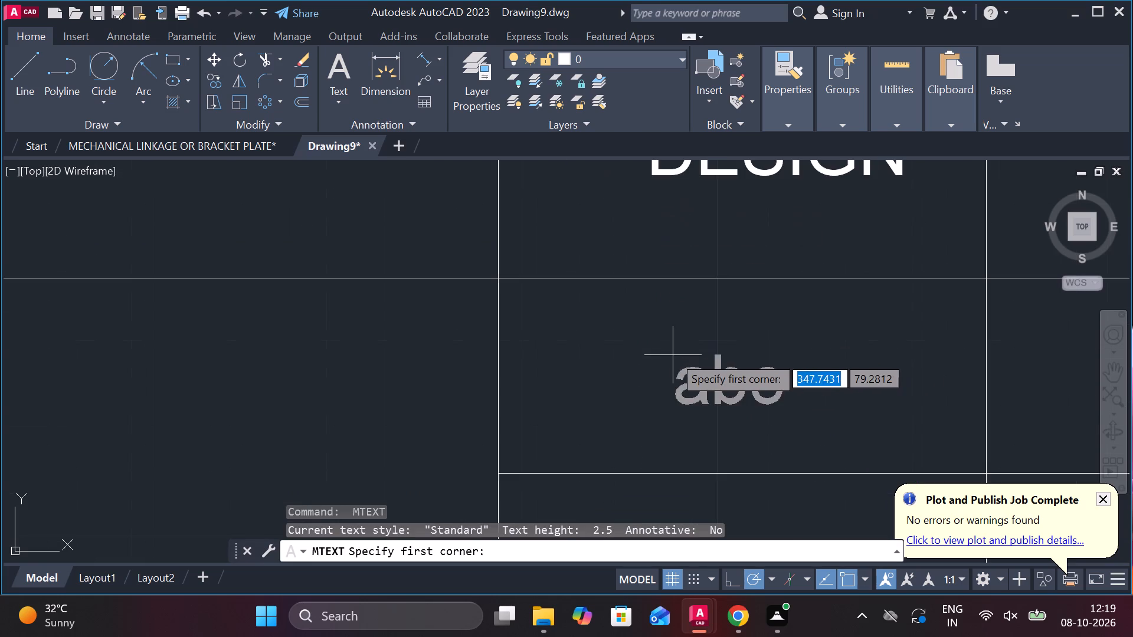
{"action": "left_click", "coordinate": [640, 319]}
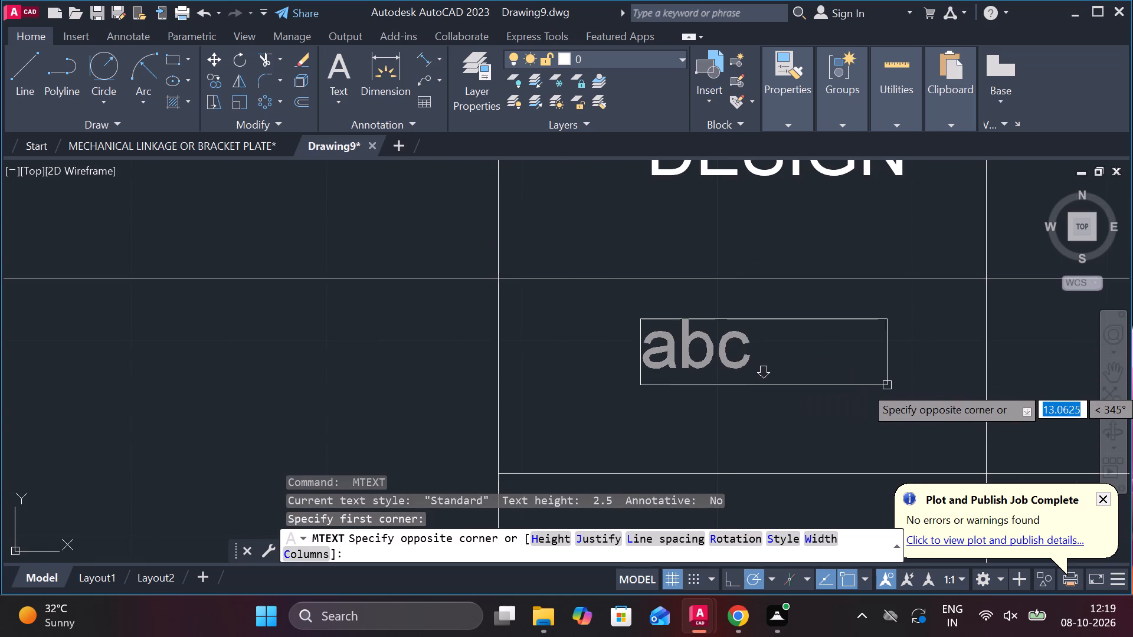
{"action": "left_click", "coordinate": [902, 391]}
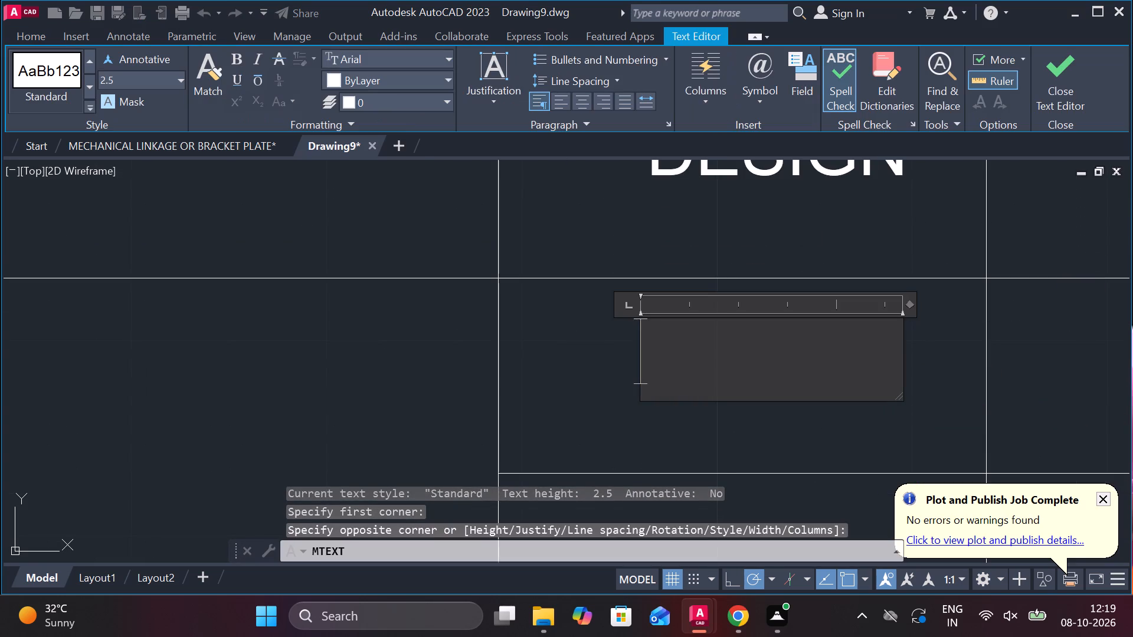
{"action": "left_click", "coordinate": [810, 370]}
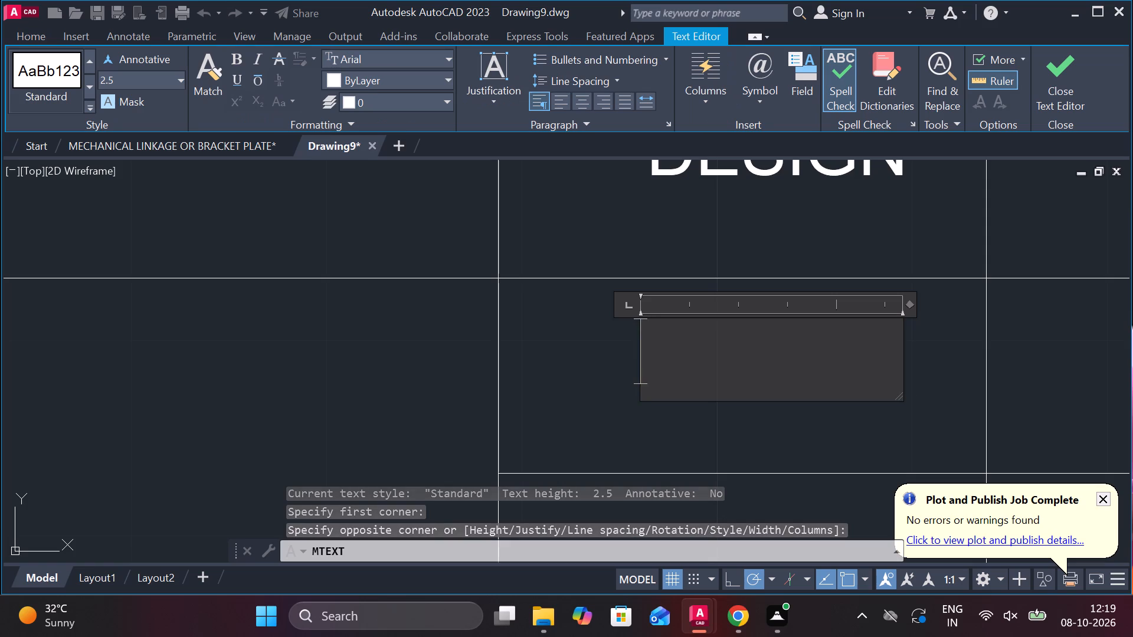
{"action": "type", "text": "CHECKED"}
{"action": "scroll", "coordinate": [749, 183], "scroll_direction": "down", "scroll_amount": 2}
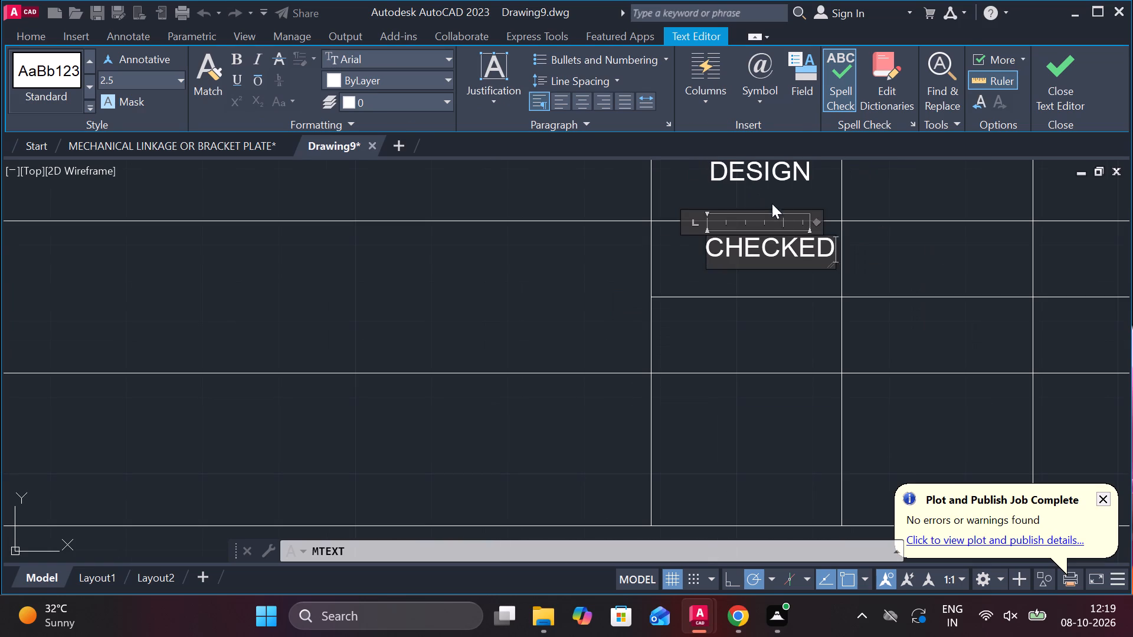
{"action": "middle_click_drag", "start_coordinate": [905, 229], "coordinate": [736, 344]}
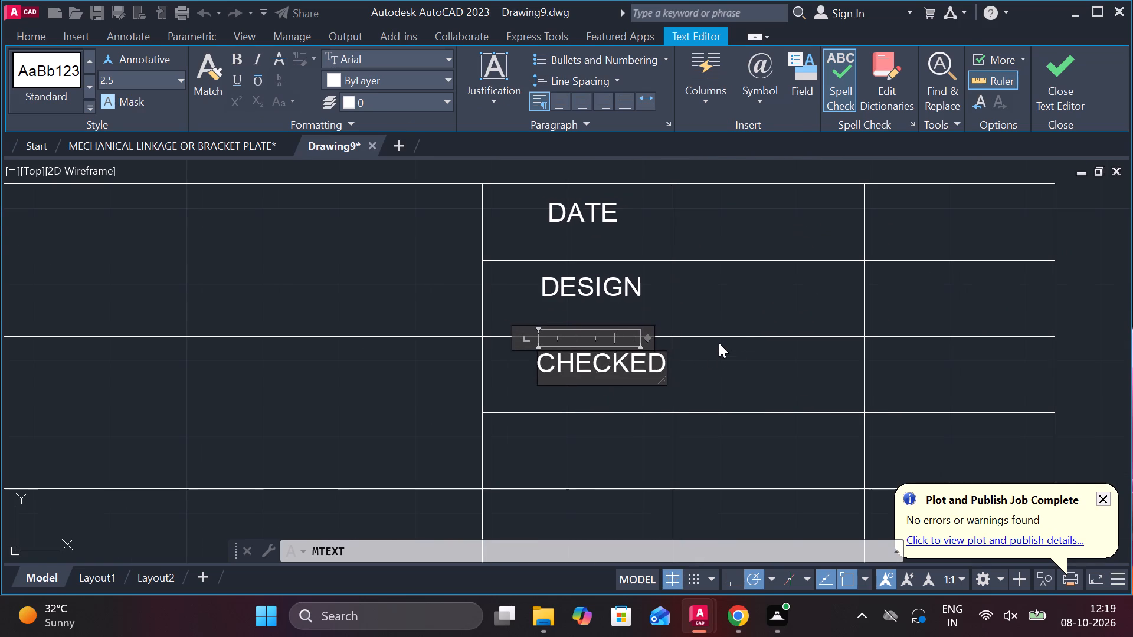
{"action": "scroll", "coordinate": [721, 343], "scroll_direction": "down", "scroll_amount": 2}
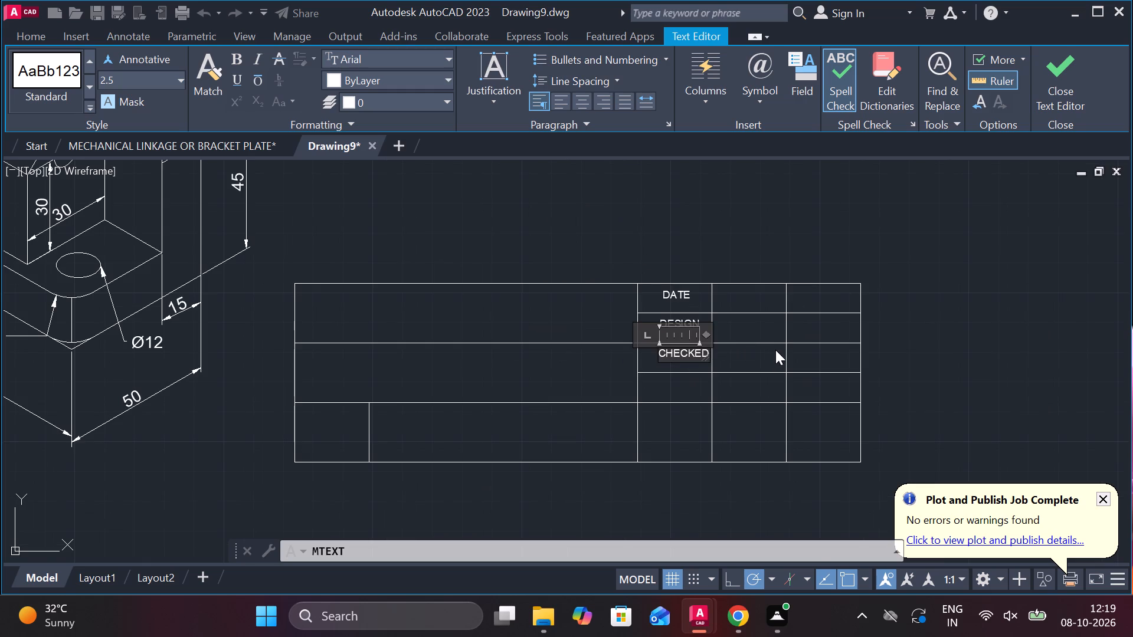
{"action": "scroll", "coordinate": [750, 346], "scroll_direction": "up", "scroll_amount": 2}
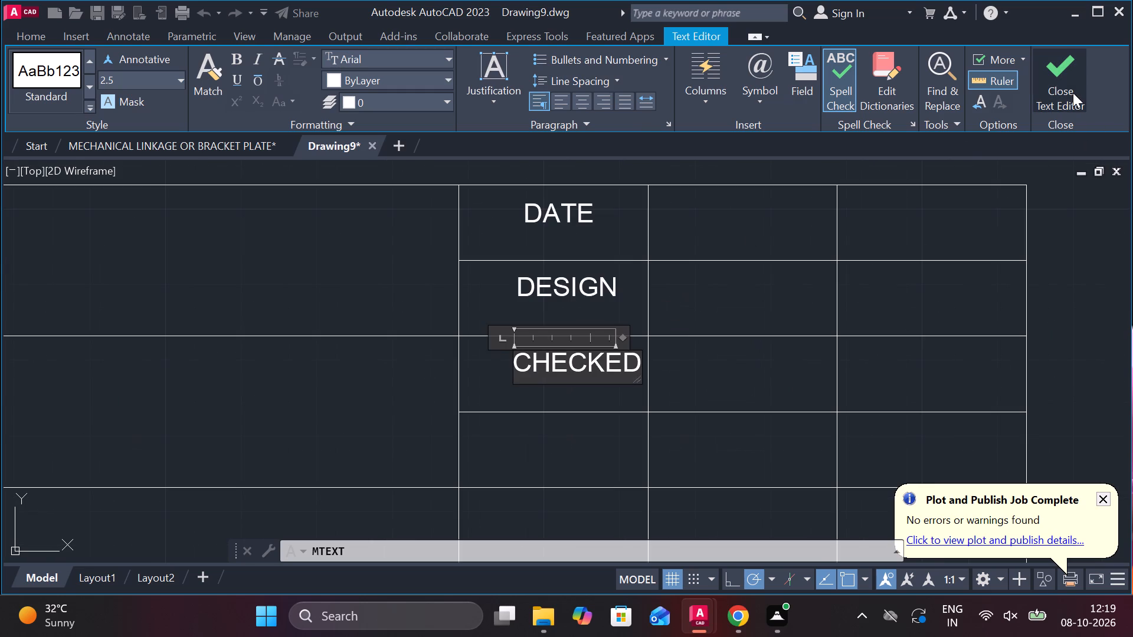
{"action": "left_click", "coordinate": [1073, 93]}
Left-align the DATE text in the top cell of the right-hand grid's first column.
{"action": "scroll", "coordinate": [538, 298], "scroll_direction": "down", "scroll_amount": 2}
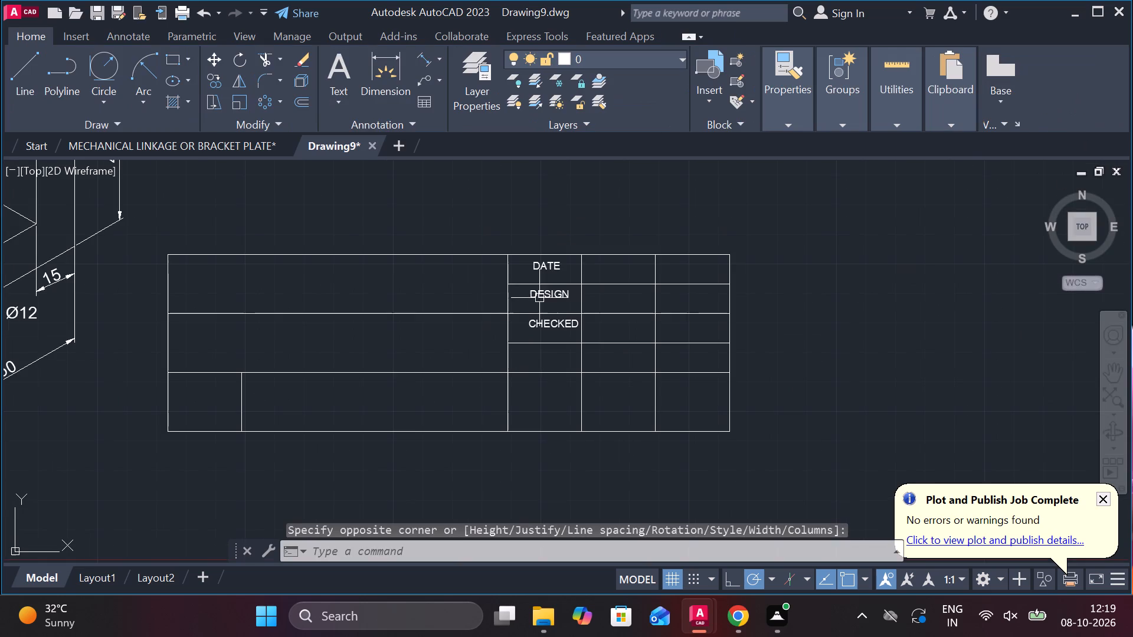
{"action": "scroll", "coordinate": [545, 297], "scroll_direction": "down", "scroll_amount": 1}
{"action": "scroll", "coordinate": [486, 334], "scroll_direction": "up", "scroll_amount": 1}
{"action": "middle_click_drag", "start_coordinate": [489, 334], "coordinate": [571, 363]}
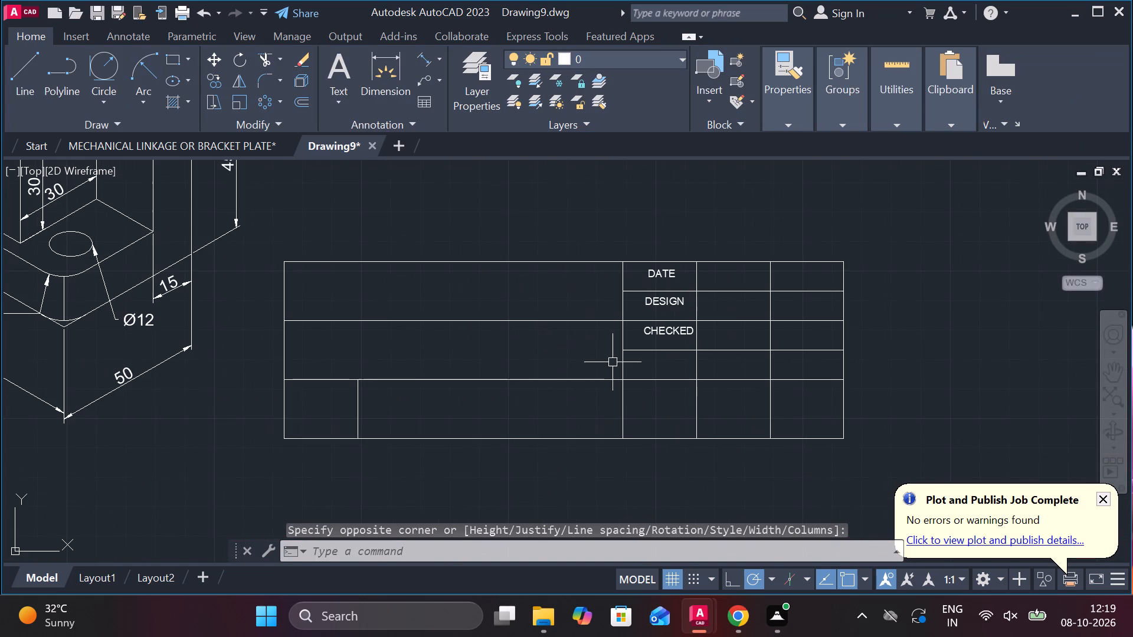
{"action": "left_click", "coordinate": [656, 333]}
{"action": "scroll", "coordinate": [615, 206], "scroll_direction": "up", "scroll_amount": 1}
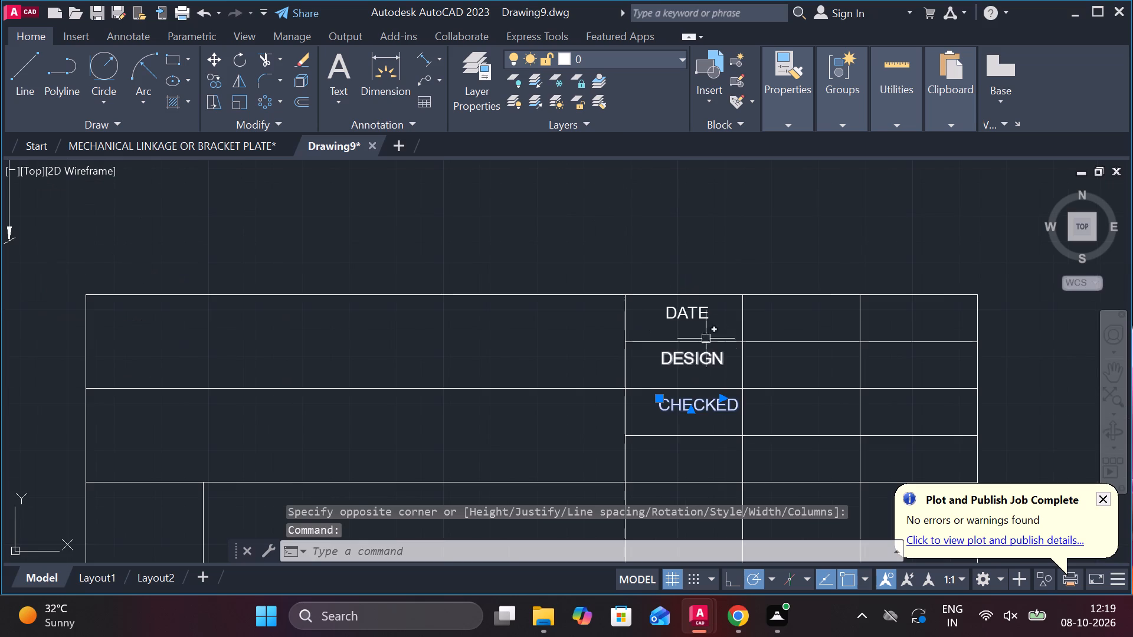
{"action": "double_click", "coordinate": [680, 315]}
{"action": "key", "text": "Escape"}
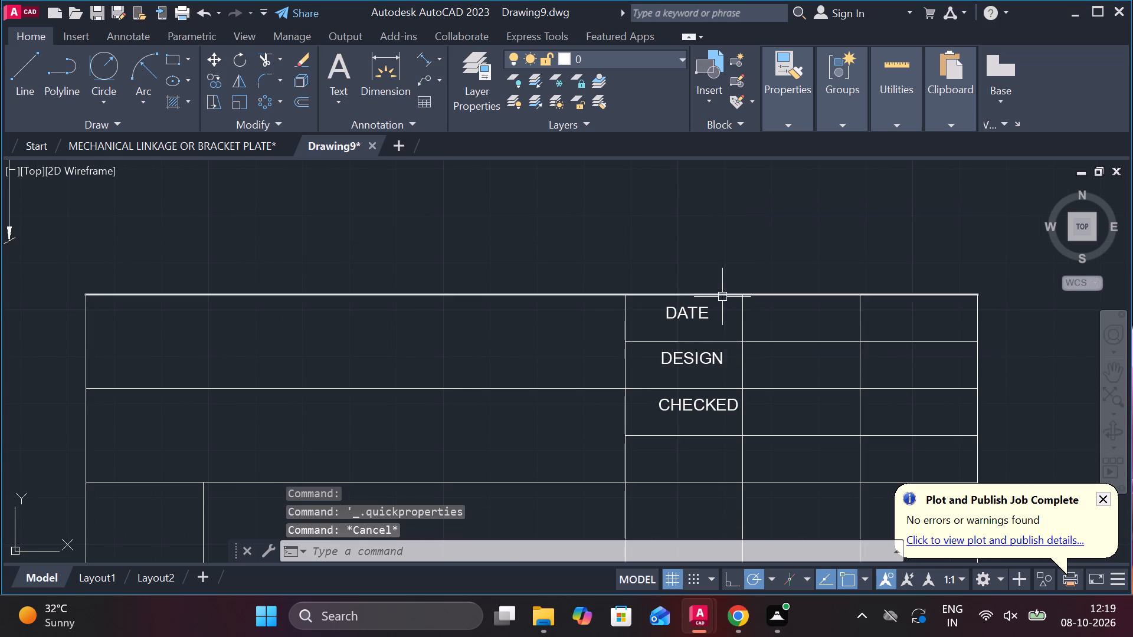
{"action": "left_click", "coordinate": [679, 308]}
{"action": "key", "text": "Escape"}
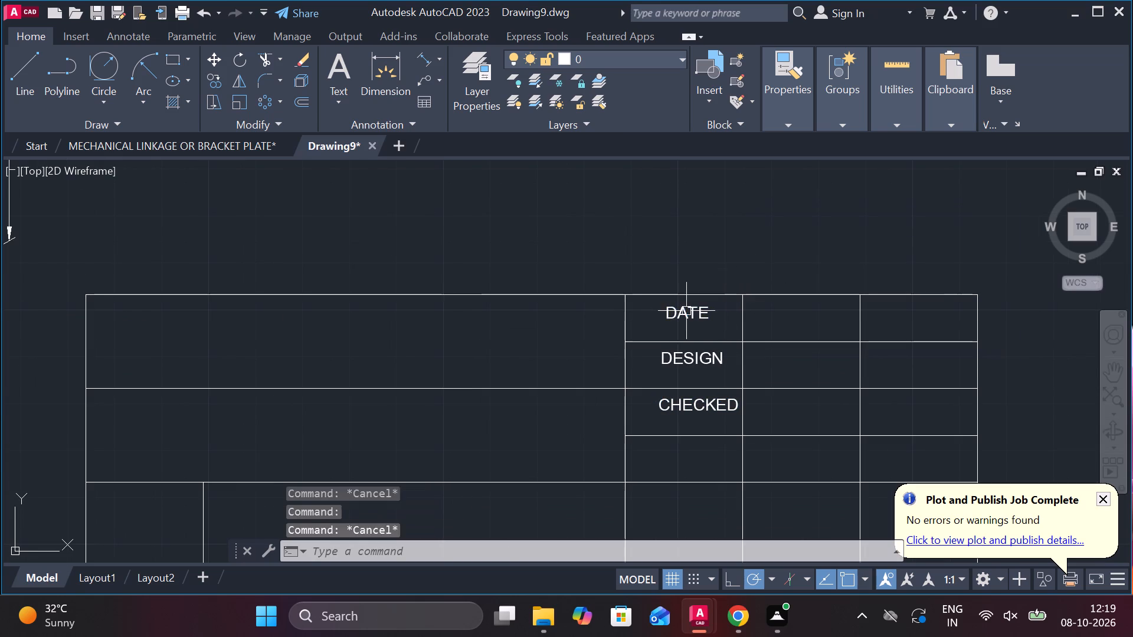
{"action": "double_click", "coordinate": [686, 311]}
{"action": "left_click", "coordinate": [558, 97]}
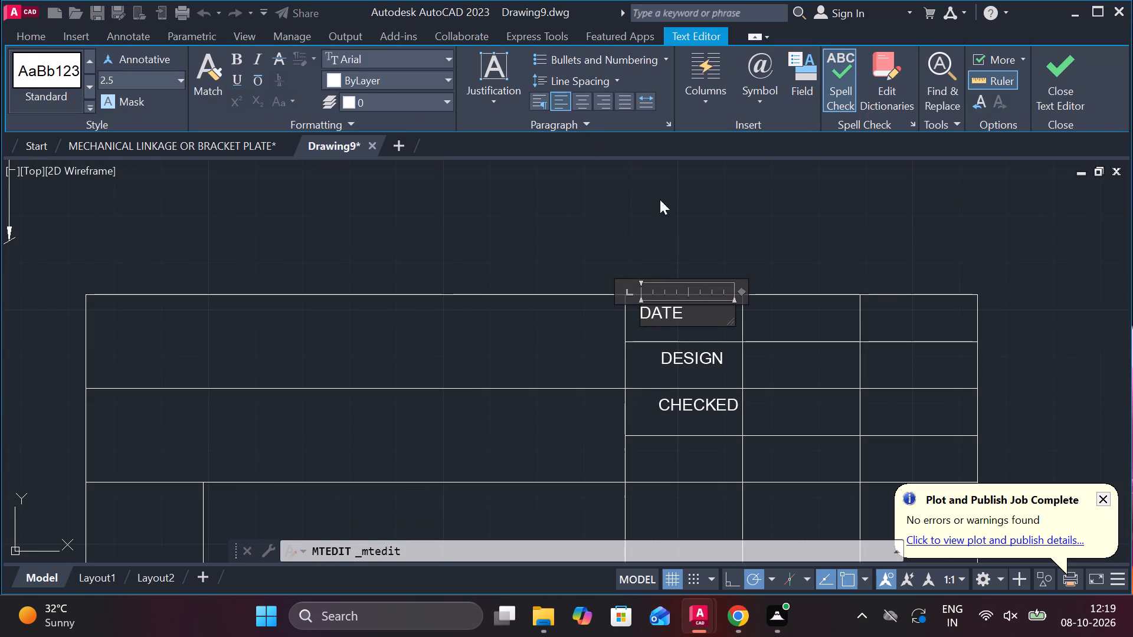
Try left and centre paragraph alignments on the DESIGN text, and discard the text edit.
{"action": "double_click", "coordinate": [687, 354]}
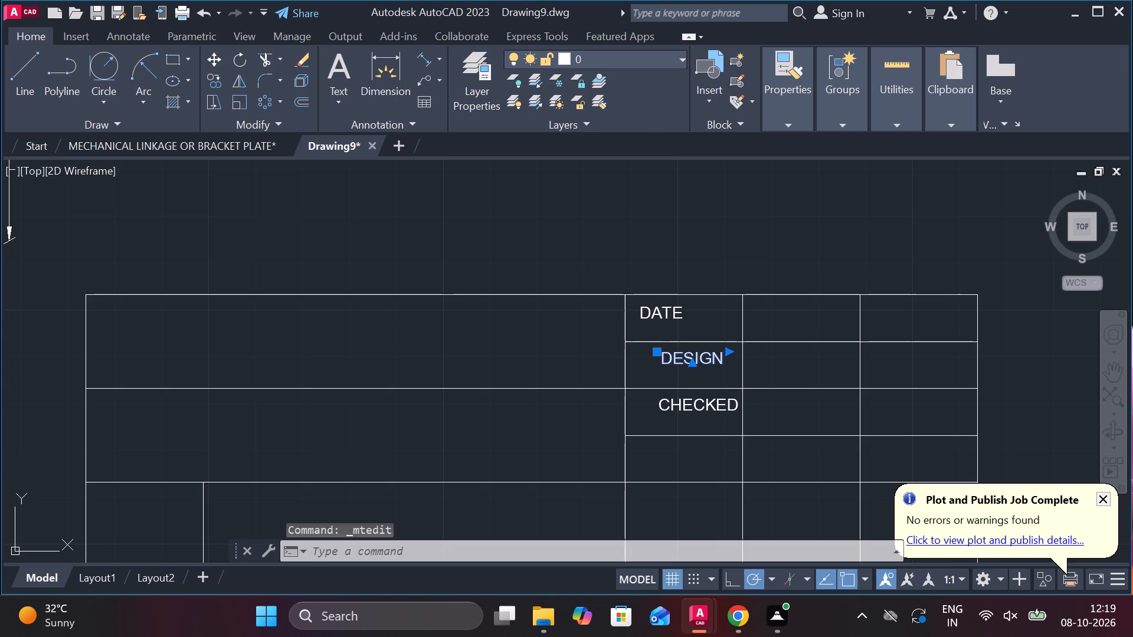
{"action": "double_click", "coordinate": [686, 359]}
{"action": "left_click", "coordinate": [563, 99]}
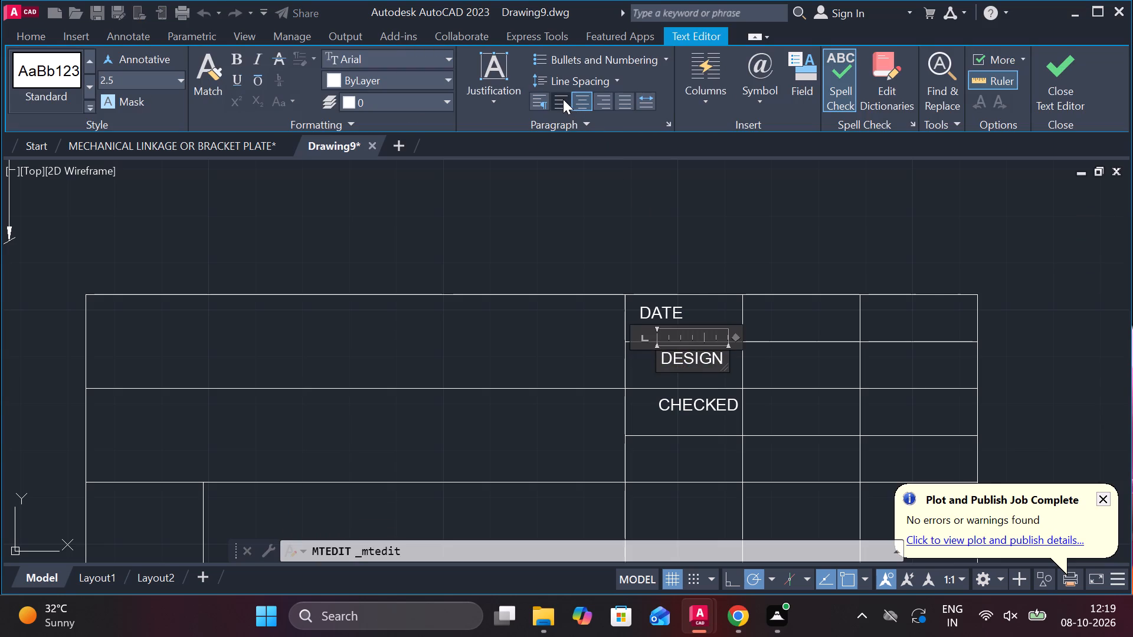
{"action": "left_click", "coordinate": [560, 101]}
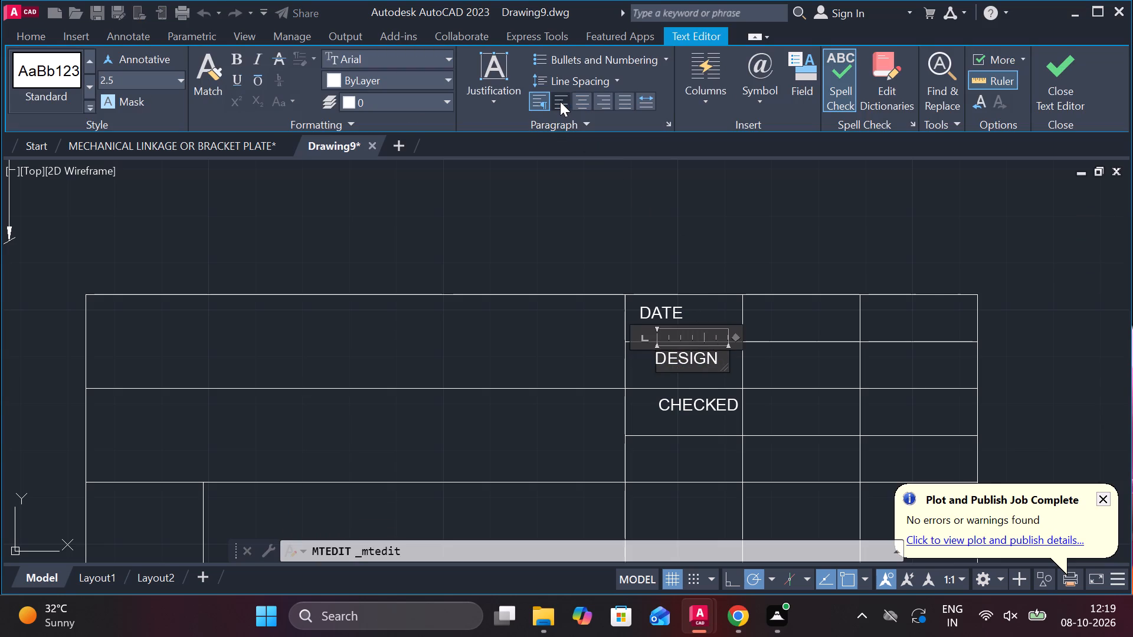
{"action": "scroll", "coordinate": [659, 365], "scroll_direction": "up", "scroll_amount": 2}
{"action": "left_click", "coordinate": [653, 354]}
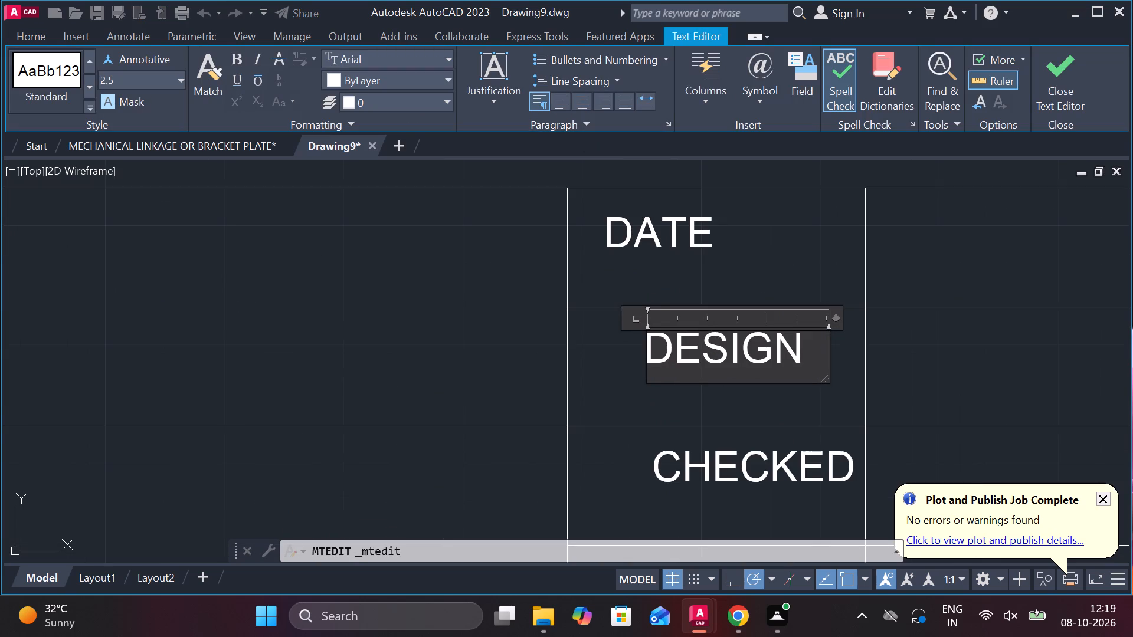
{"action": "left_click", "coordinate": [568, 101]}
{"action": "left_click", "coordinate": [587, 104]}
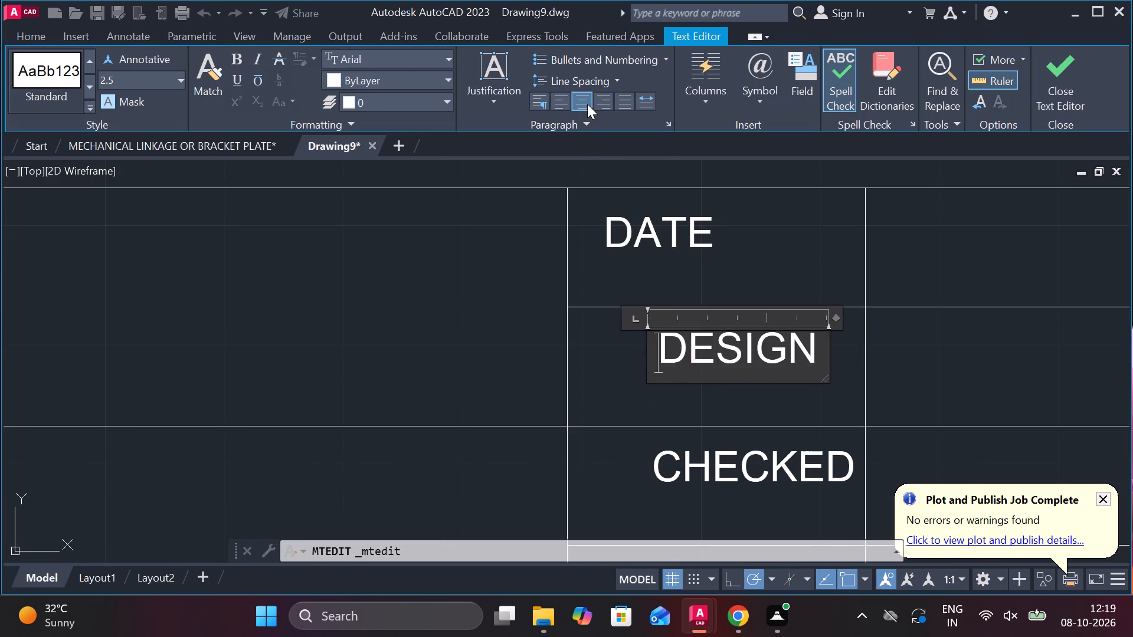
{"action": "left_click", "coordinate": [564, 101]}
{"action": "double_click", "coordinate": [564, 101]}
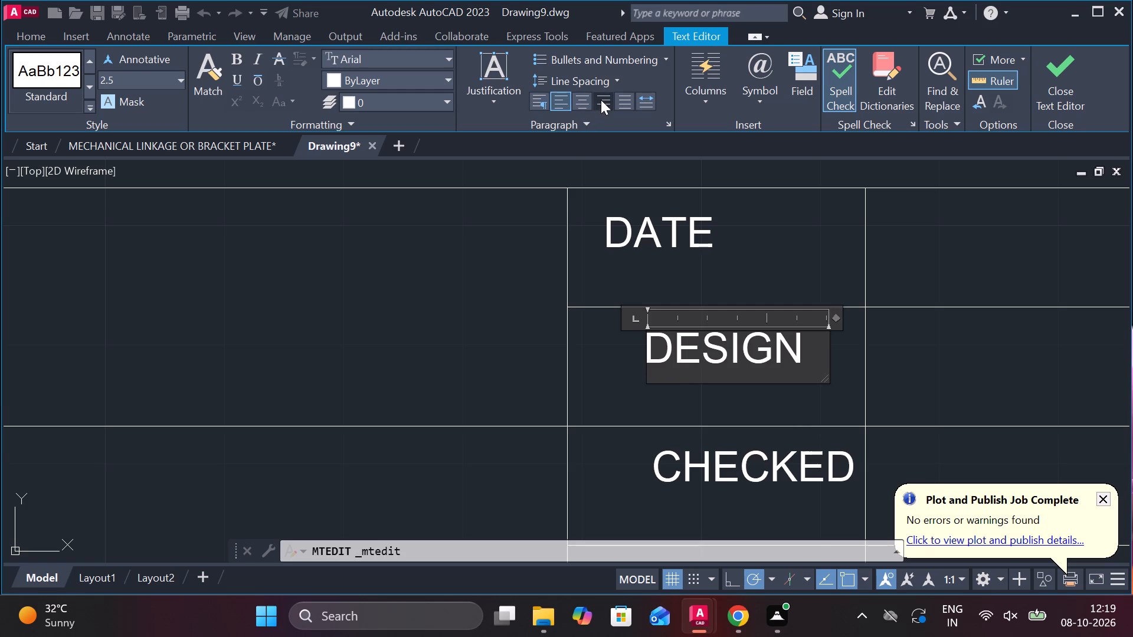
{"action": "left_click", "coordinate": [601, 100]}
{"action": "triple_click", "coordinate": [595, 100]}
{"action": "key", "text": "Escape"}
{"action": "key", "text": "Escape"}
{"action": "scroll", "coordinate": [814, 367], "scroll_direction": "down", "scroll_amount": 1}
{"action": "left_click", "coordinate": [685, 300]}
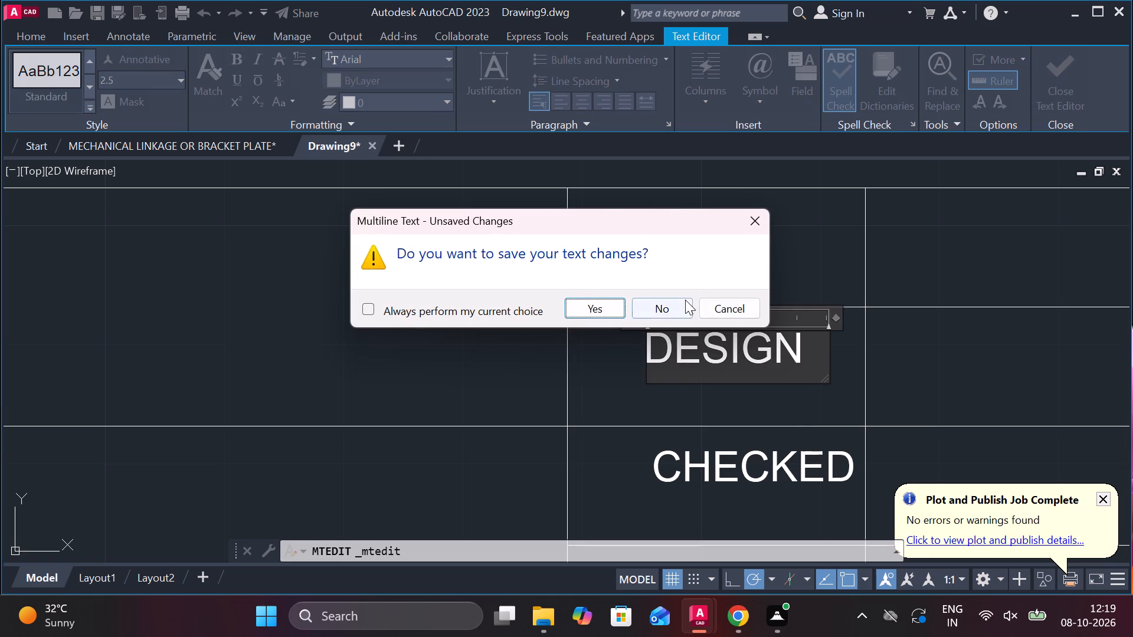
Erase the DATE, DESIGN and CHECKED texts from the right-hand grid's first column.
{"action": "scroll", "coordinate": [685, 300], "scroll_direction": "down", "scroll_amount": 2}
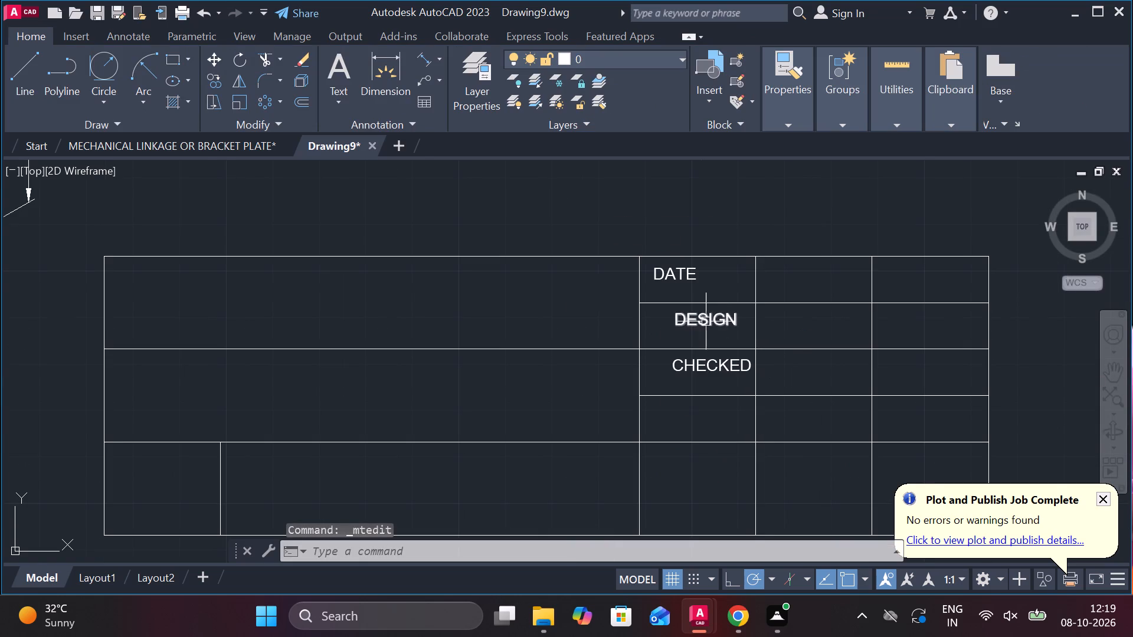
{"action": "scroll", "coordinate": [707, 321], "scroll_direction": "down", "scroll_amount": 2}
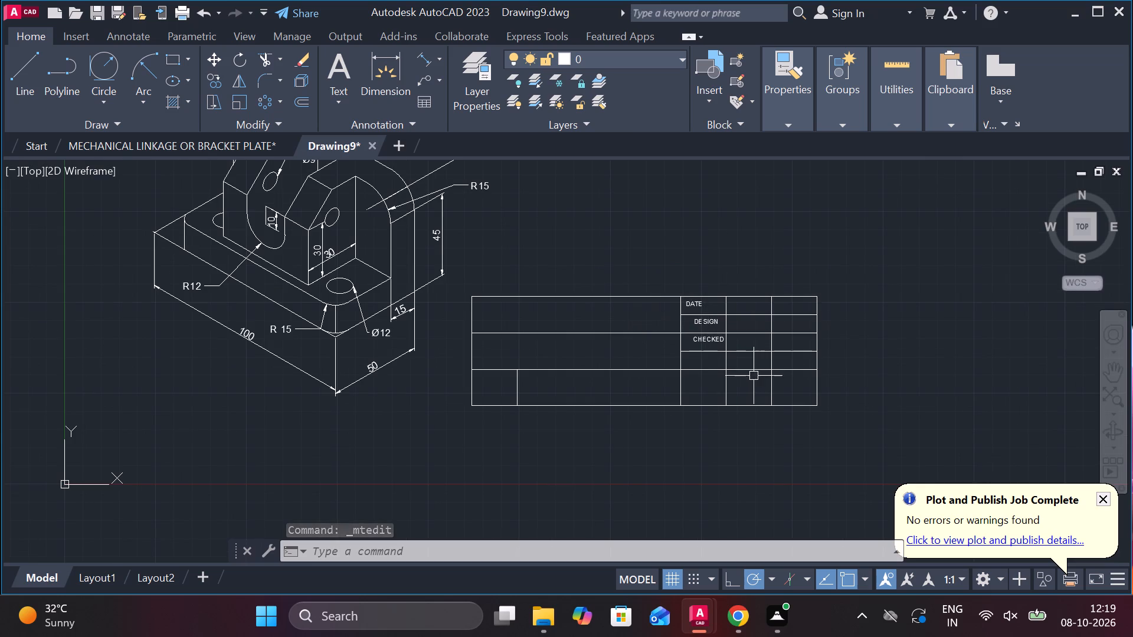
{"action": "scroll", "coordinate": [744, 389], "scroll_direction": "up", "scroll_amount": 1}
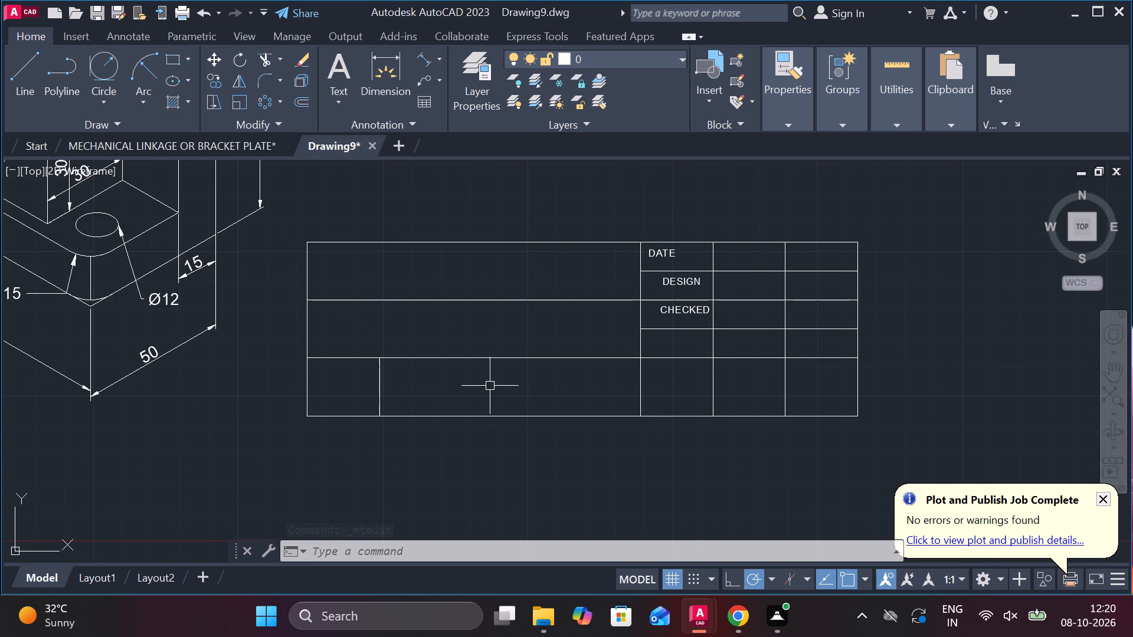
{"action": "left_click", "coordinate": [670, 257]}
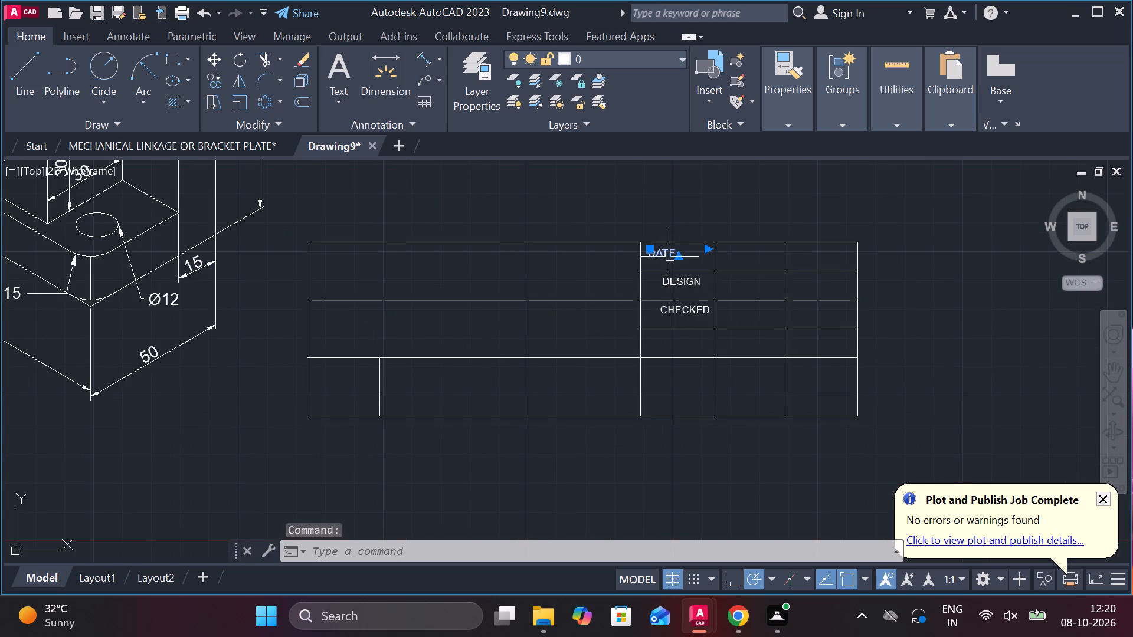
{"action": "key", "text": "Escape"}
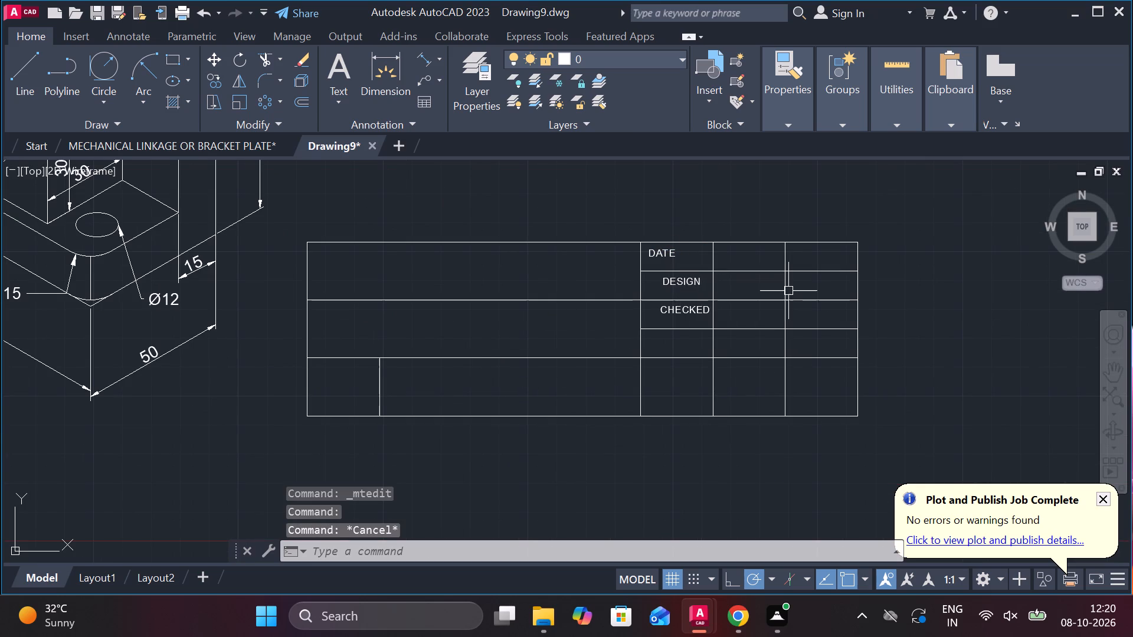
{"action": "scroll", "coordinate": [794, 408], "scroll_direction": "down", "scroll_amount": 2}
{"action": "scroll", "coordinate": [794, 408], "scroll_direction": "up", "scroll_amount": 3}
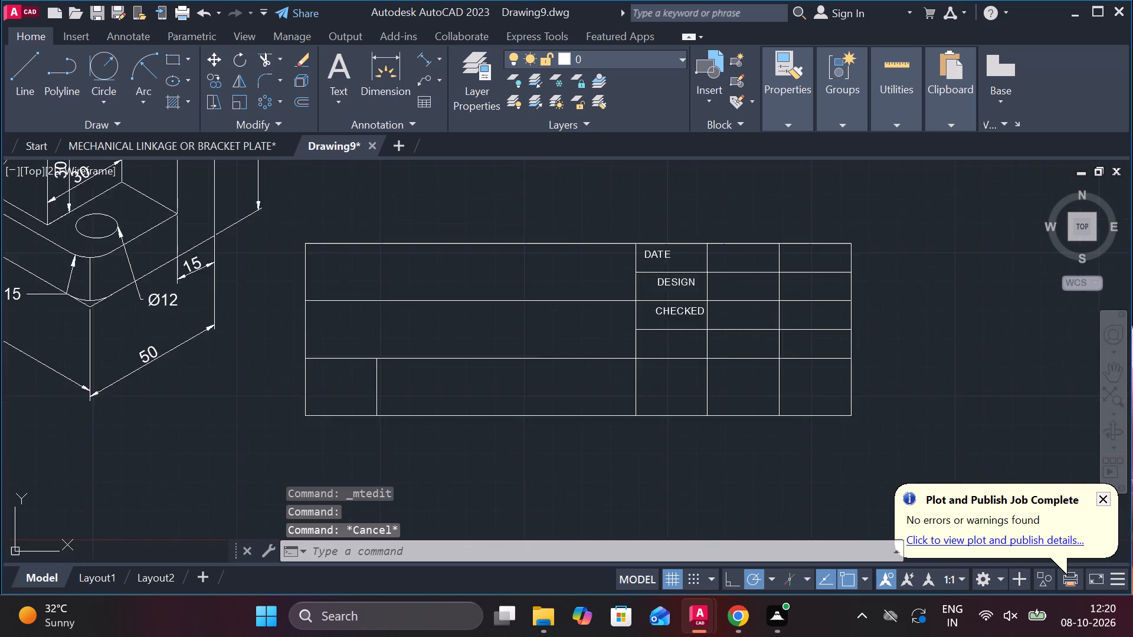
{"action": "left_click", "coordinate": [611, 254]}
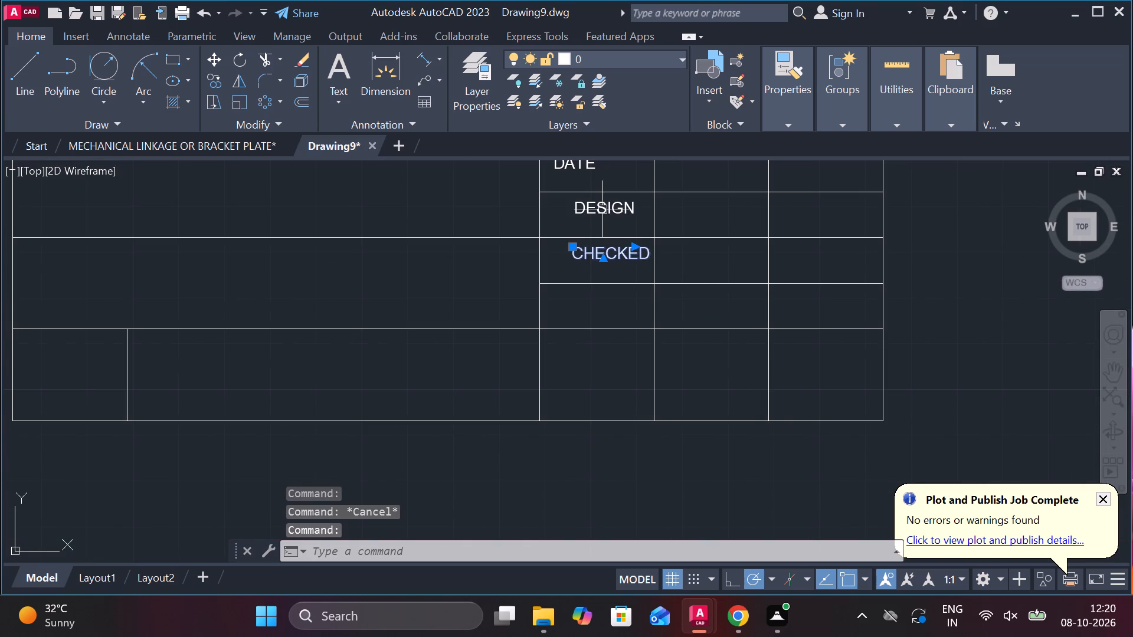
{"action": "left_click", "coordinate": [602, 208]}
{"action": "left_click", "coordinate": [590, 168]}
{"action": "type", "text": "E"}
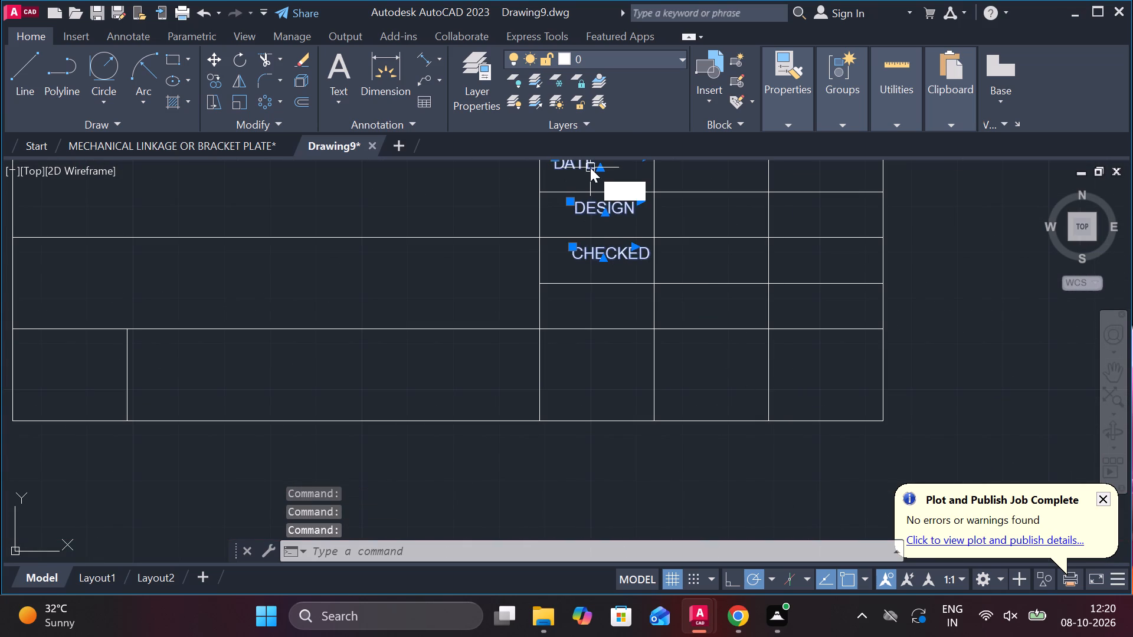
{"action": "key", "text": "space"}
{"action": "scroll", "coordinate": [601, 222], "scroll_direction": "down", "scroll_amount": 1}
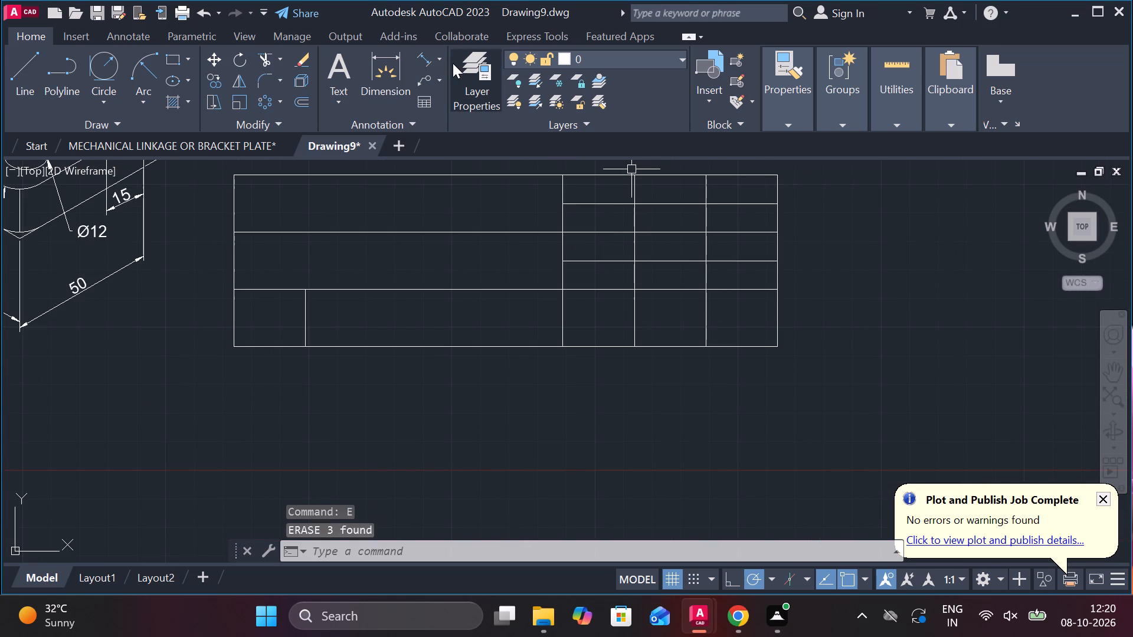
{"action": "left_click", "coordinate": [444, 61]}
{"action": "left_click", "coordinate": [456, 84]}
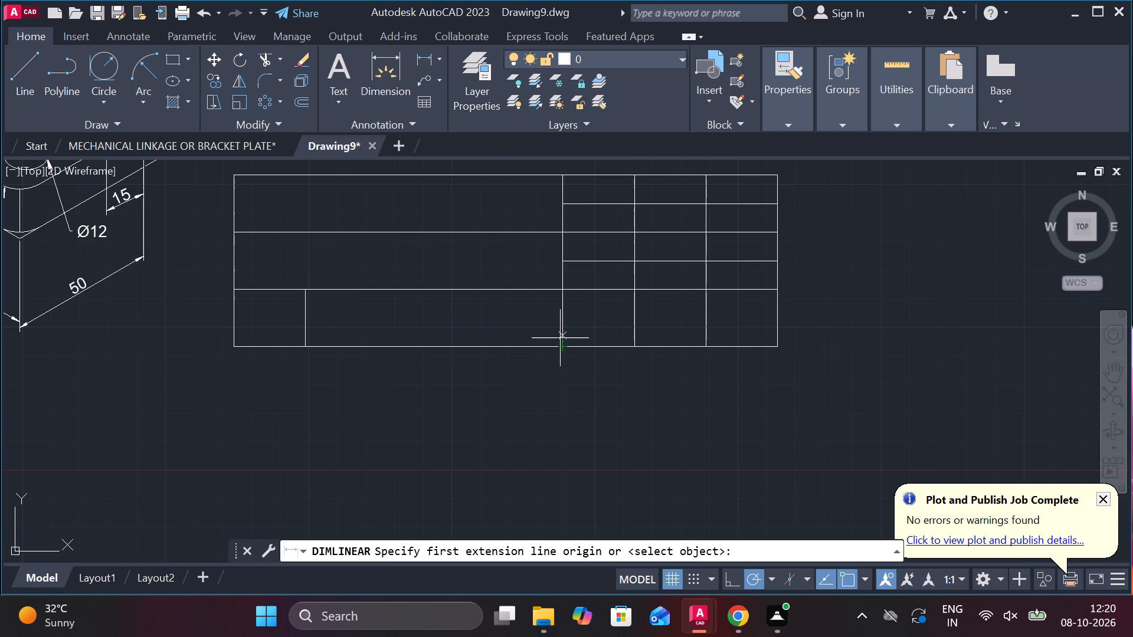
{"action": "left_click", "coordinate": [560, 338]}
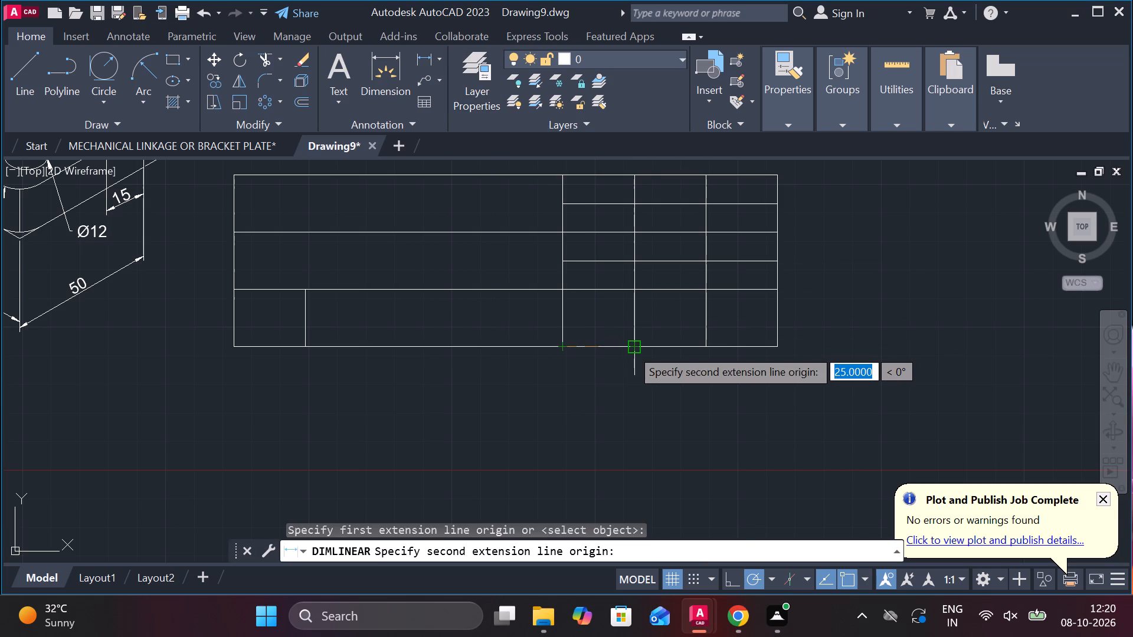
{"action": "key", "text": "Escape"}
Move the whole title block by its bottom-right corner, down and to the right, farther from the bracket.
{"action": "middle_click_drag", "start_coordinate": [643, 370], "coordinate": [849, 385]}
{"action": "scroll", "coordinate": [701, 341], "scroll_direction": "down", "scroll_amount": 1}
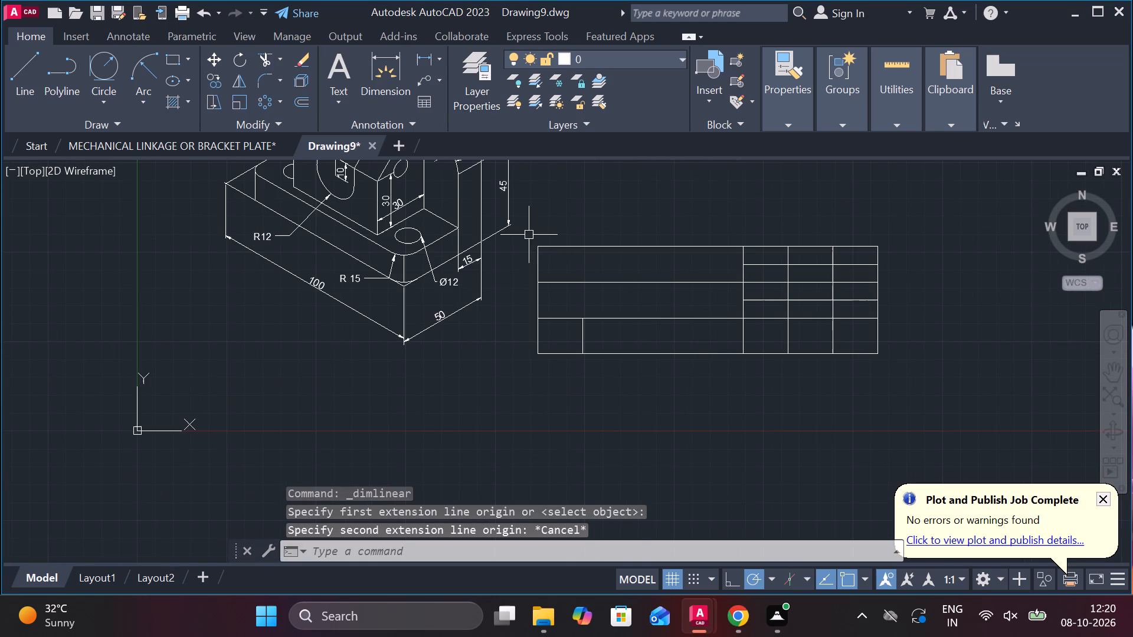
{"action": "left_click_drag", "start_coordinate": [527, 235], "coordinate": [535, 238]}
{"action": "left_click", "coordinate": [981, 383]}
{"action": "key", "text": "m"}
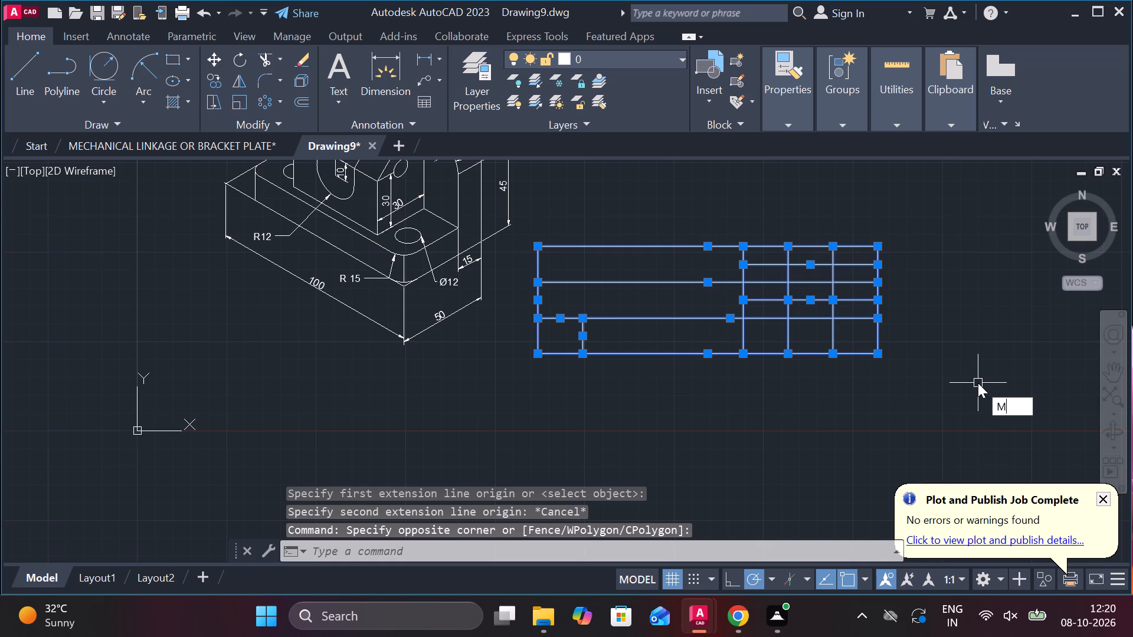
{"action": "key", "text": "Return"}
{"action": "left_click", "coordinate": [875, 353]}
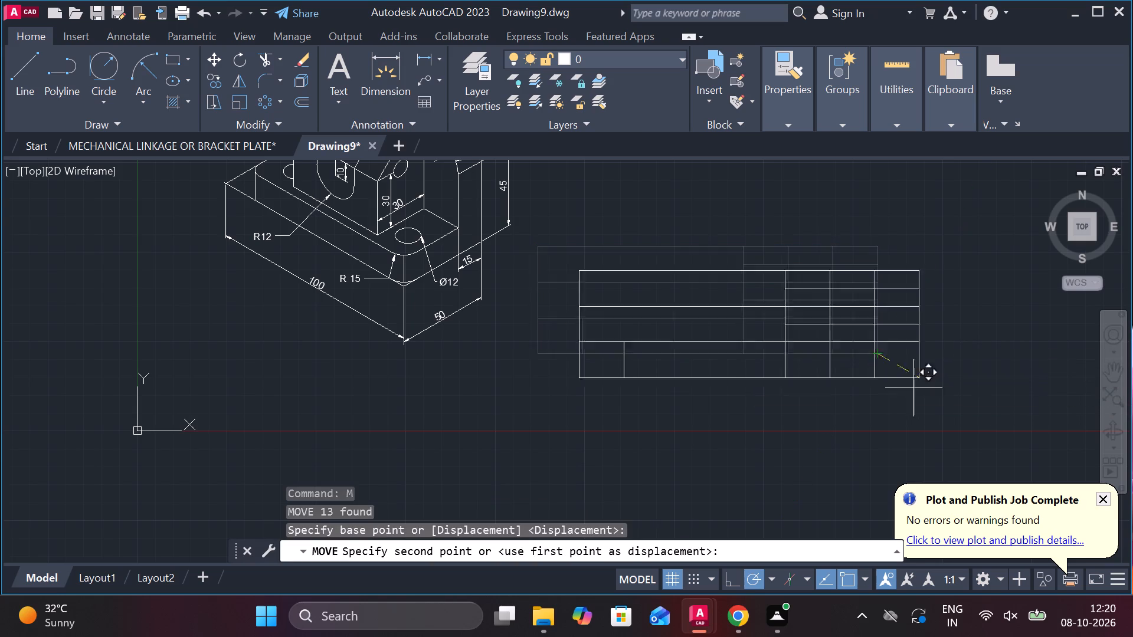
{"action": "middle_click_drag", "start_coordinate": [913, 427], "coordinate": [847, 326]}
{"action": "left_click", "coordinate": [882, 381]}
{"action": "key", "text": "Escape"}
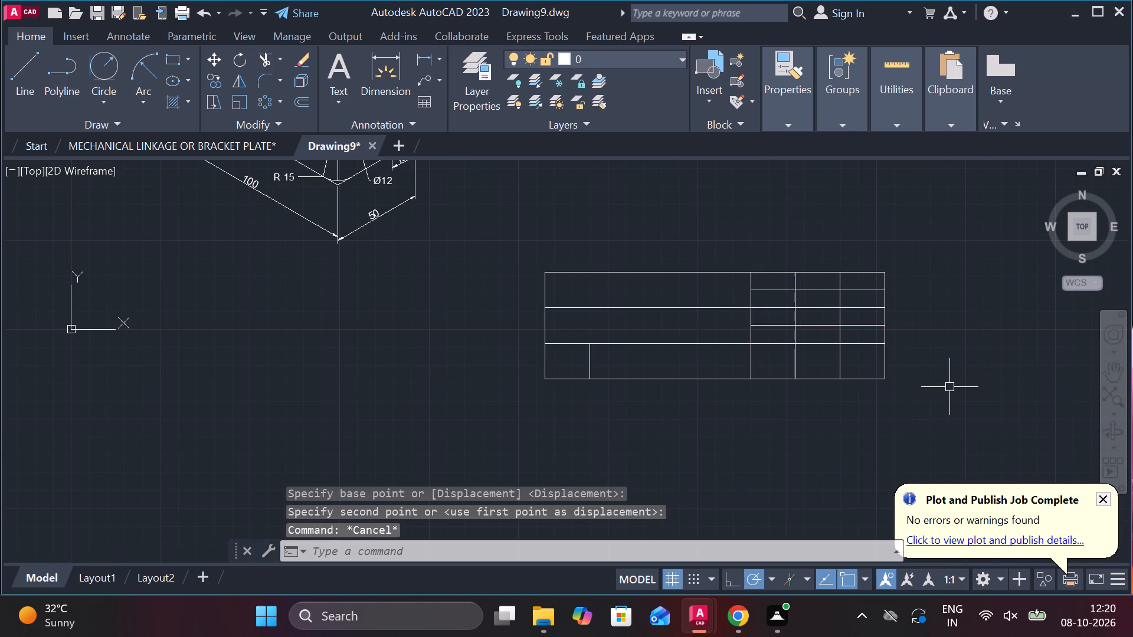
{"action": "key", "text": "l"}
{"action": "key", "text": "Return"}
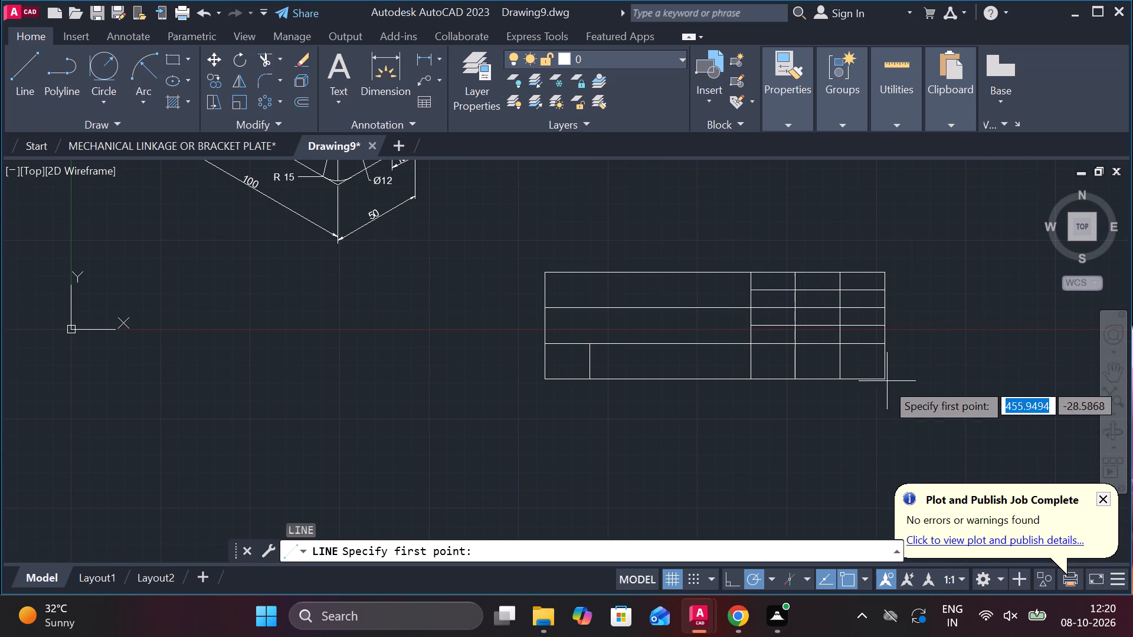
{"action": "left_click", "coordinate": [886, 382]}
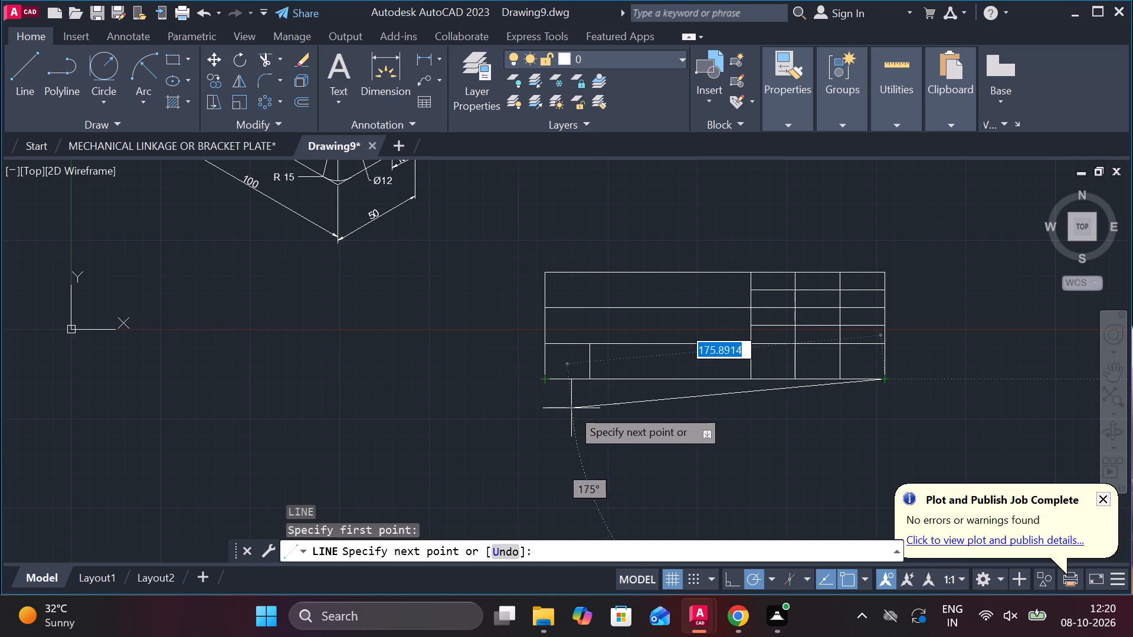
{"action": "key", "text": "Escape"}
Trim the upper horizontal divider between the title block's left edge and the right-hand grid, merging the two large left cells.
{"action": "scroll", "coordinate": [763, 371], "scroll_direction": "up", "scroll_amount": 1}
{"action": "middle_click_drag", "start_coordinate": [742, 366], "coordinate": [652, 357]}
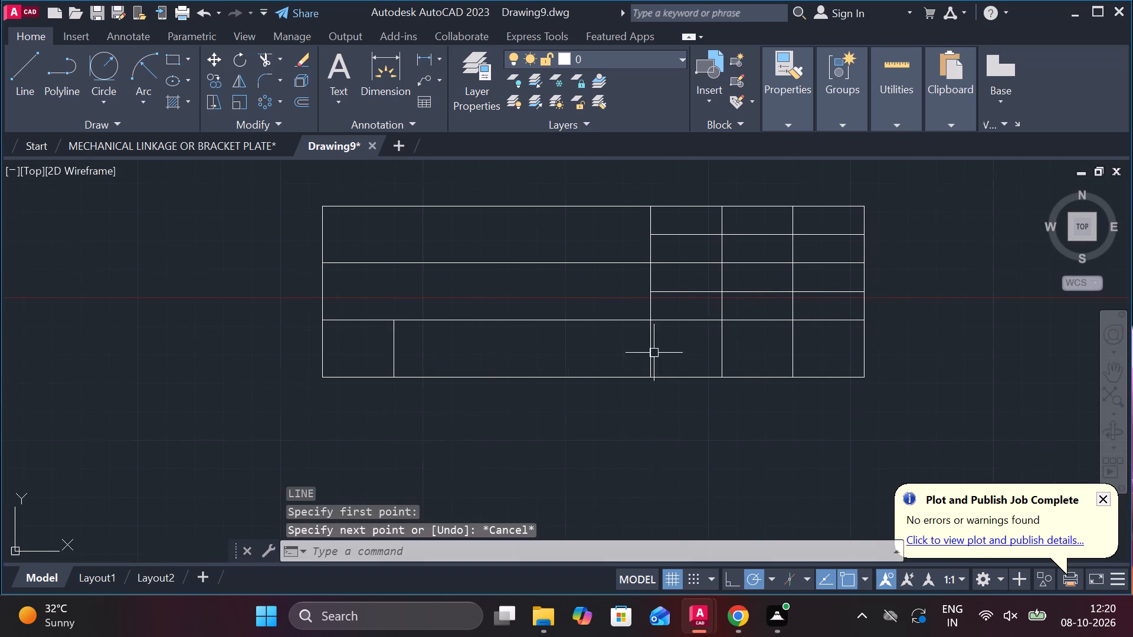
{"action": "type", "text": "TR"}
{"action": "key", "text": "space"}
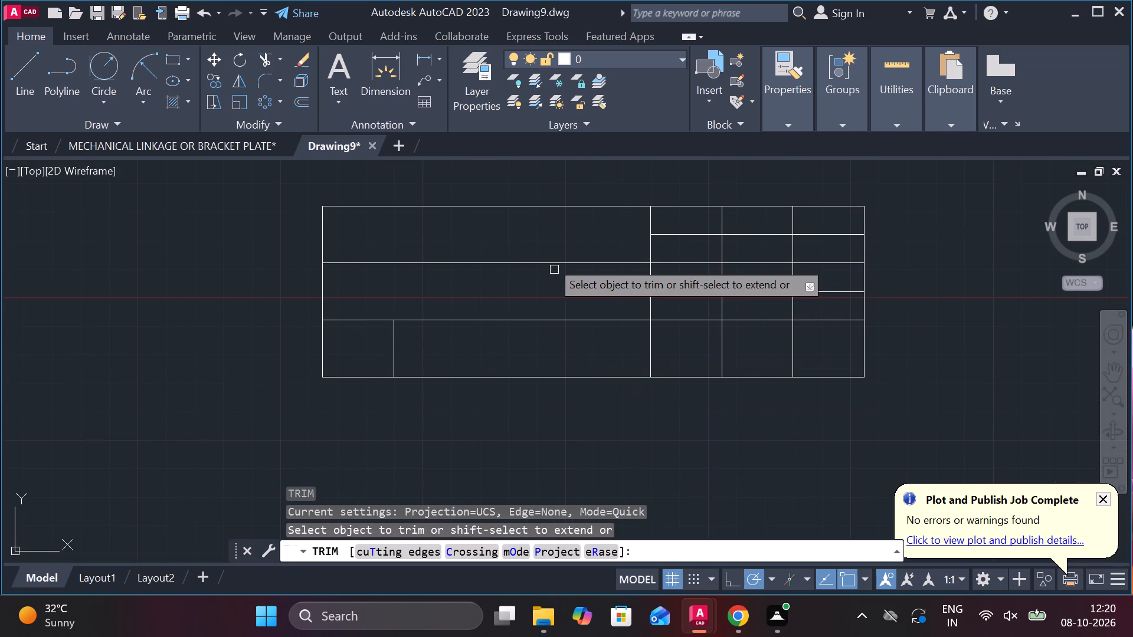
{"action": "left_click", "coordinate": [530, 261]}
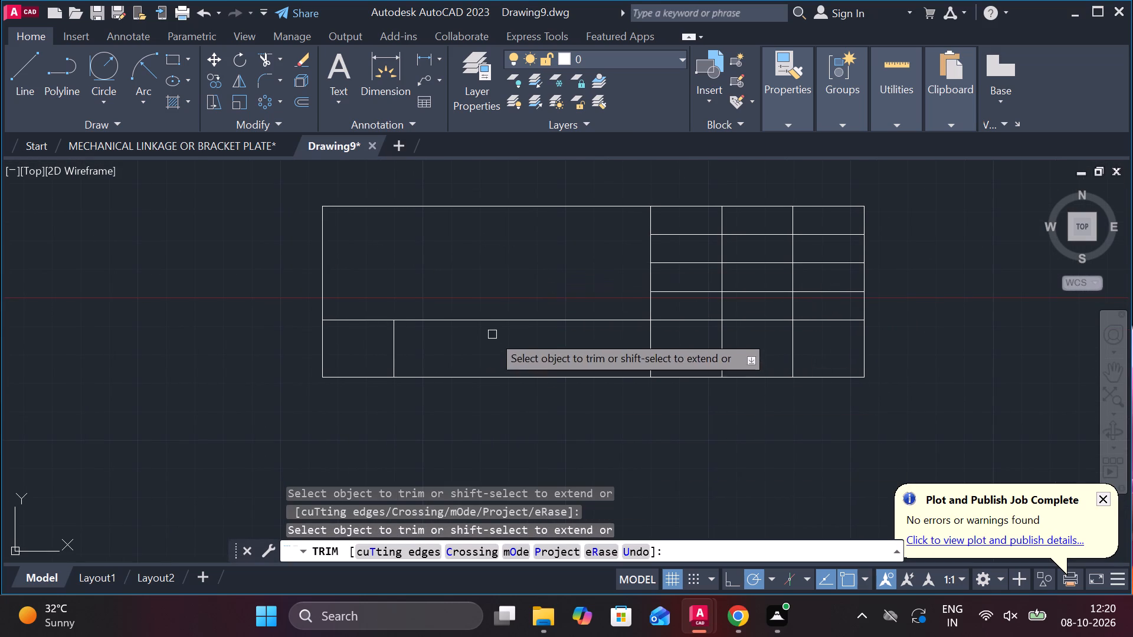
{"action": "key", "text": "Escape"}
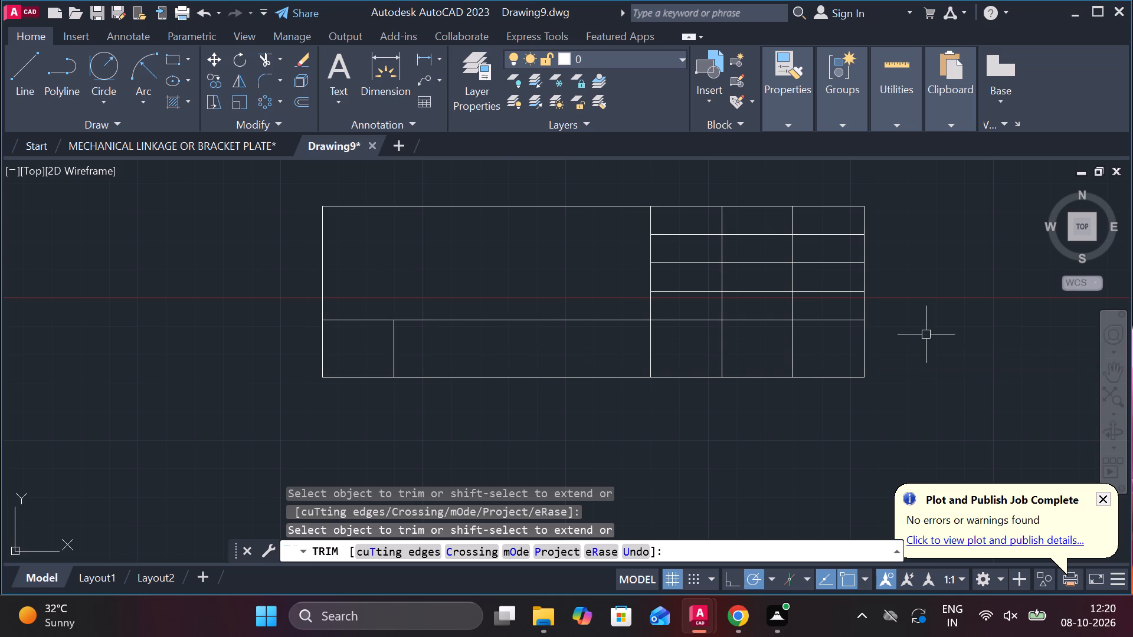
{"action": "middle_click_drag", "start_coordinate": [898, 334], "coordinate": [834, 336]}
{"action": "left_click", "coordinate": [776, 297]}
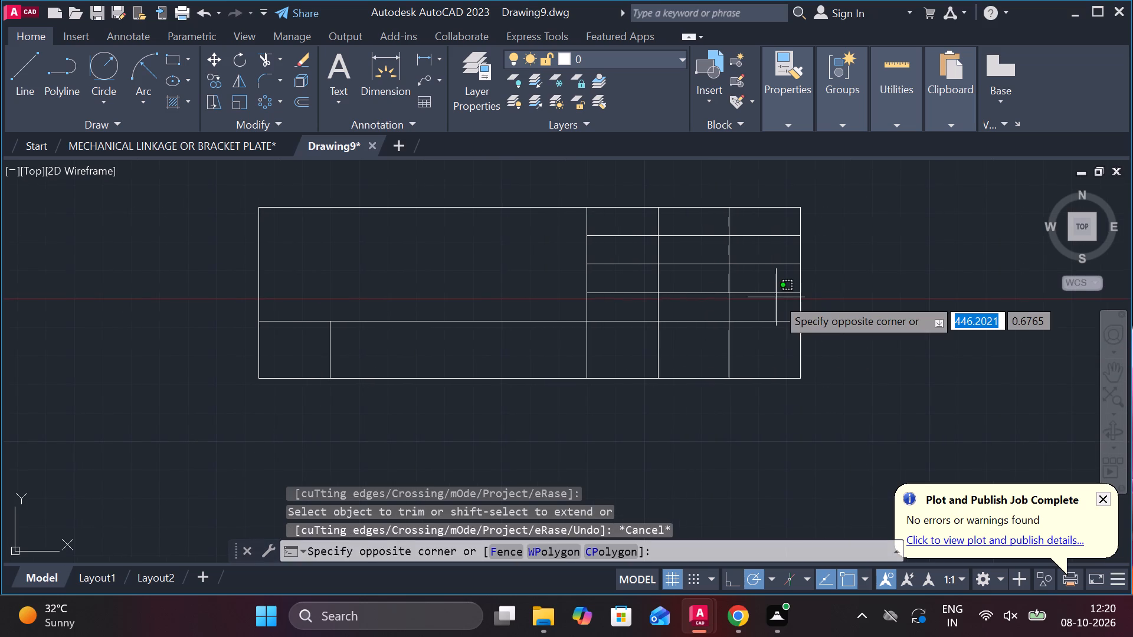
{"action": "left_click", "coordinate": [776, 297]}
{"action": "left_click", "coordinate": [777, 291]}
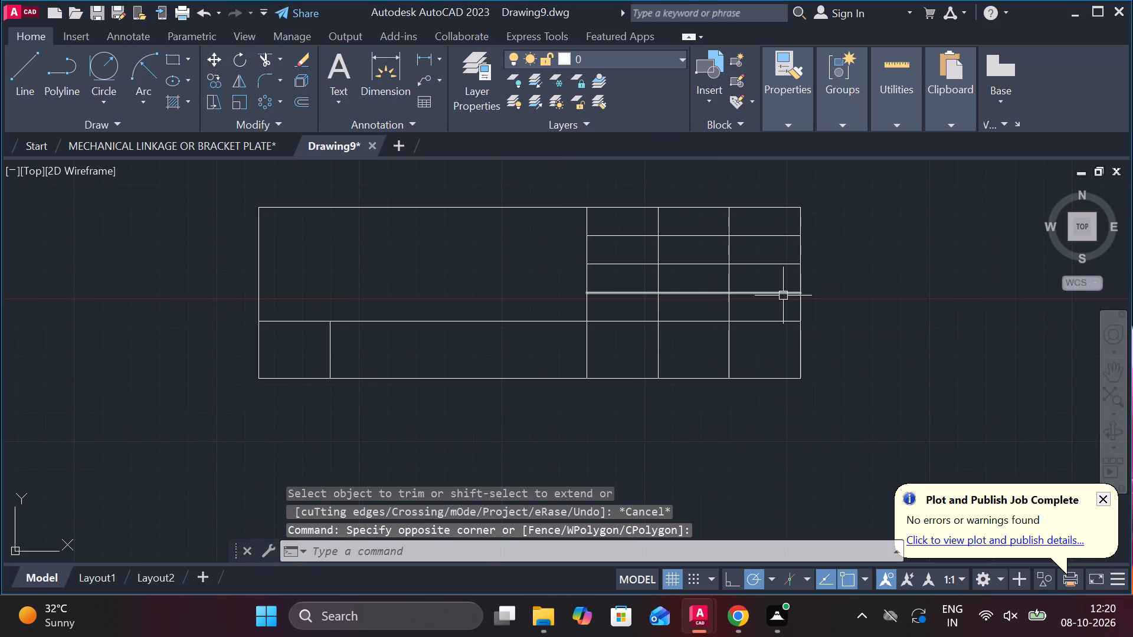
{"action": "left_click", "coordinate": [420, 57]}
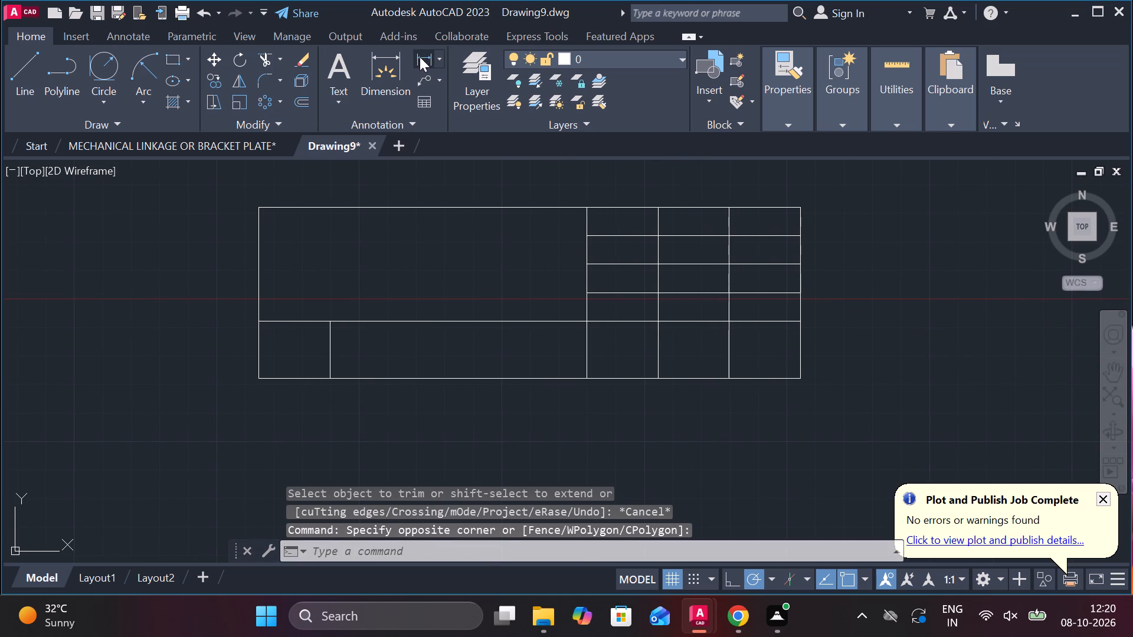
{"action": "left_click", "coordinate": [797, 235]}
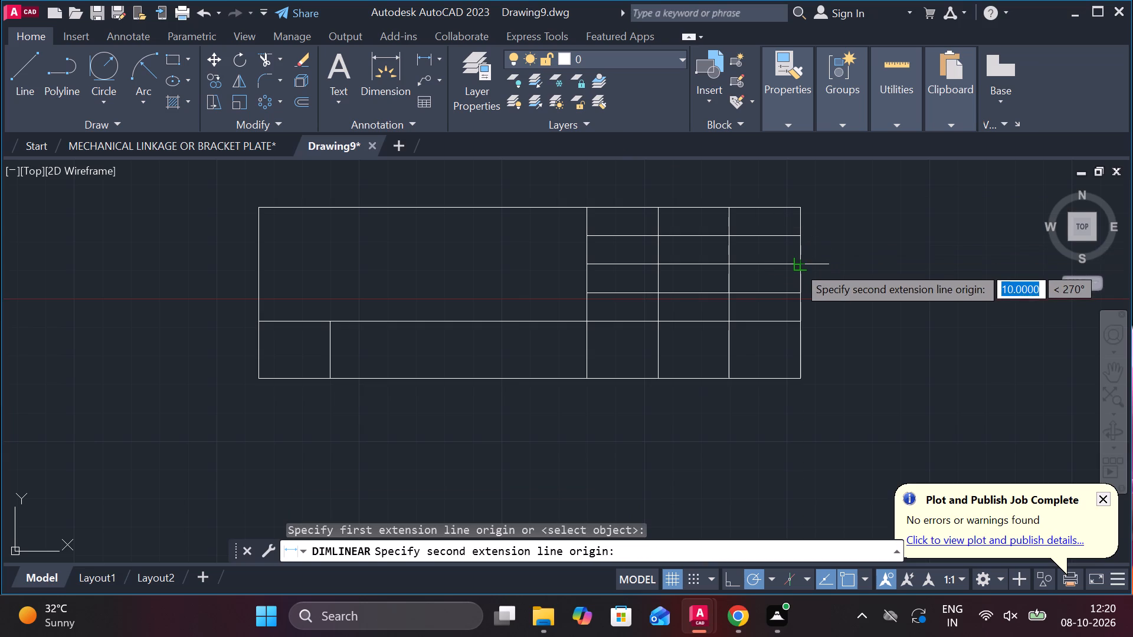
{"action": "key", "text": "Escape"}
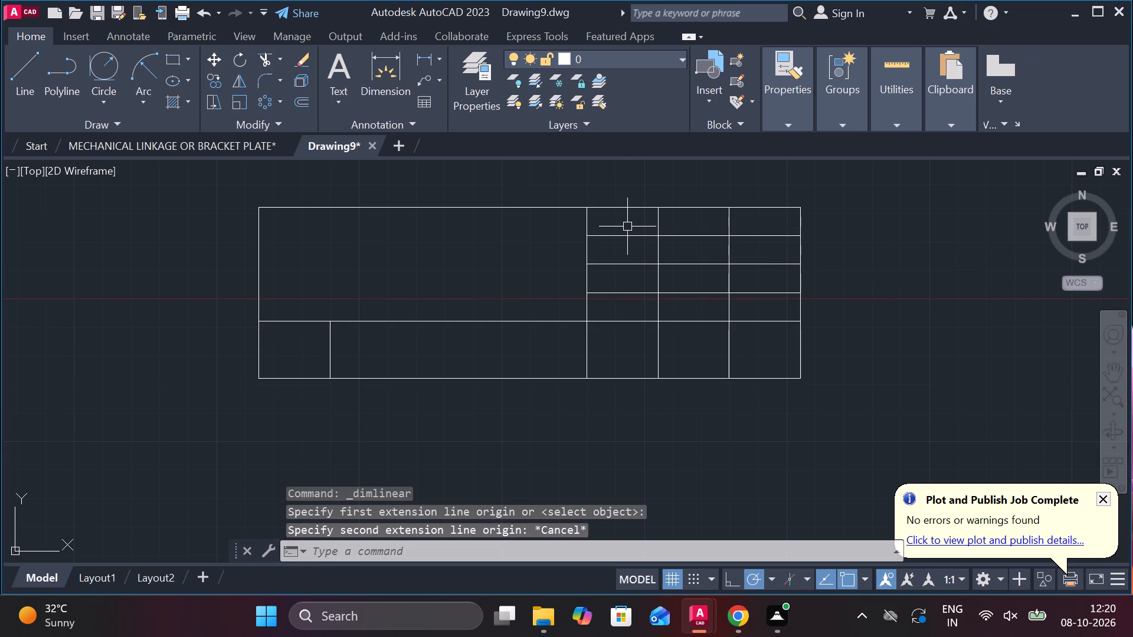
Add a centre-aligned multiline text DATE in the top cell of the right-hand grid's first column.
{"action": "scroll", "coordinate": [628, 226], "scroll_direction": "up", "scroll_amount": 1}
{"action": "key", "text": "m"}
{"action": "type", "text": "T"}
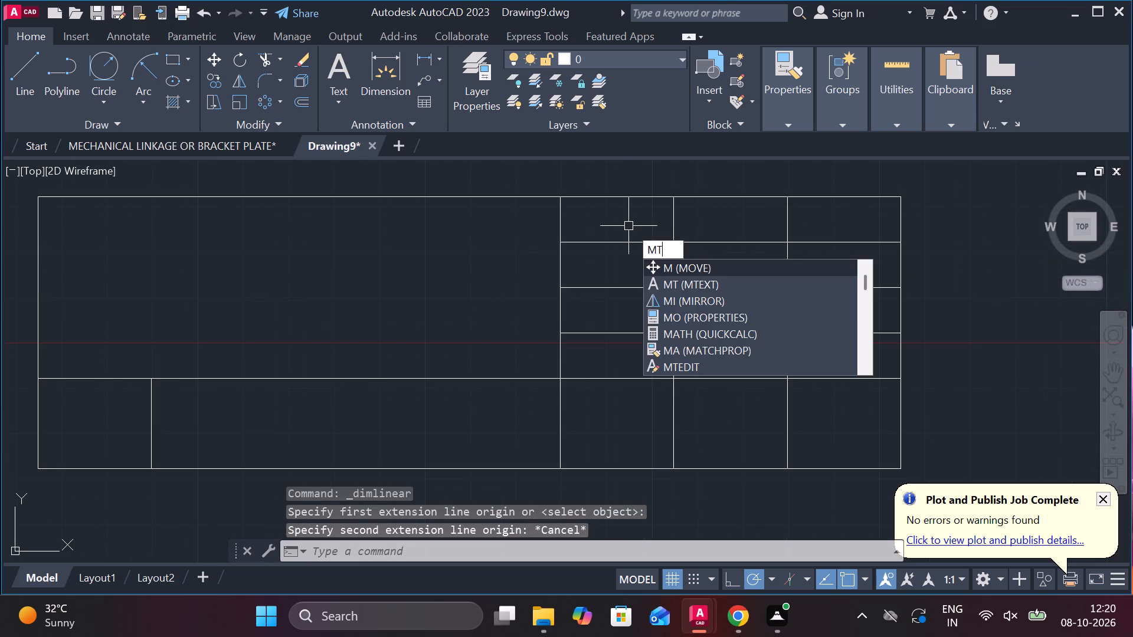
{"action": "key", "text": "space"}
{"action": "scroll", "coordinate": [602, 232], "scroll_direction": "up", "scroll_amount": 2}
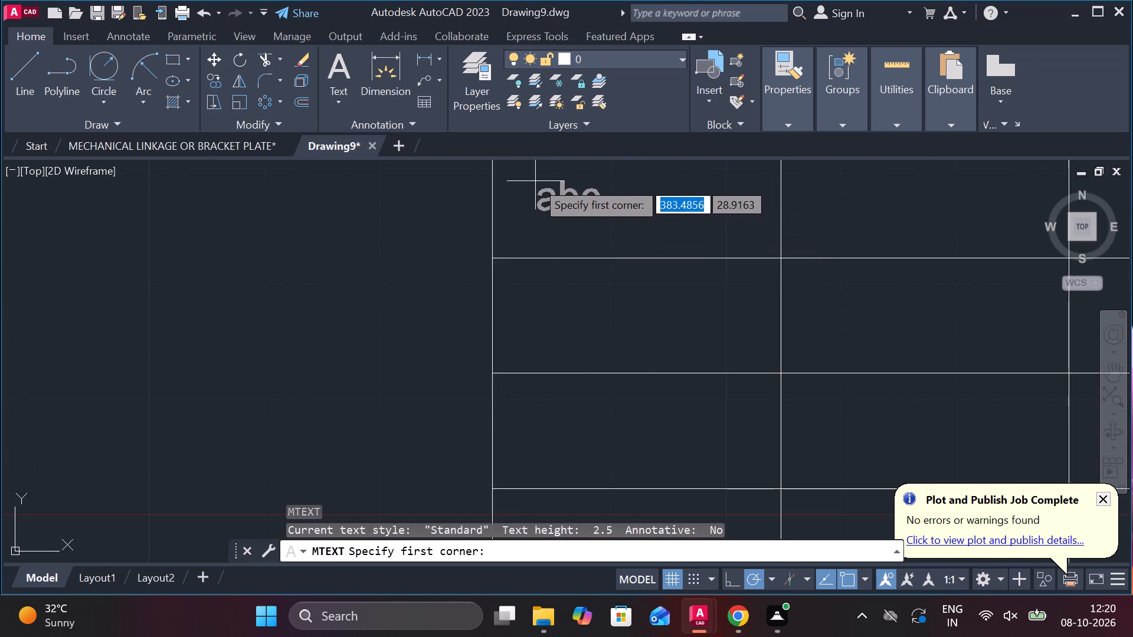
{"action": "middle_click_drag", "start_coordinate": [539, 190], "coordinate": [537, 270]}
{"action": "scroll", "coordinate": [533, 260], "scroll_direction": "down", "scroll_amount": 1}
{"action": "left_click", "coordinate": [525, 255]}
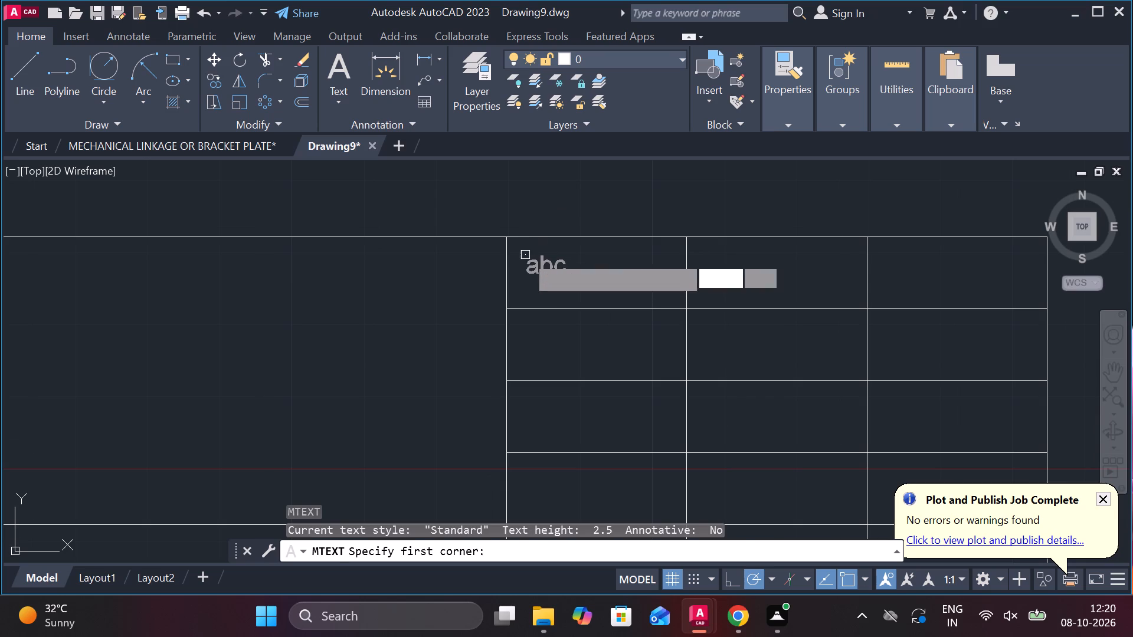
{"action": "left_click", "coordinate": [666, 294]}
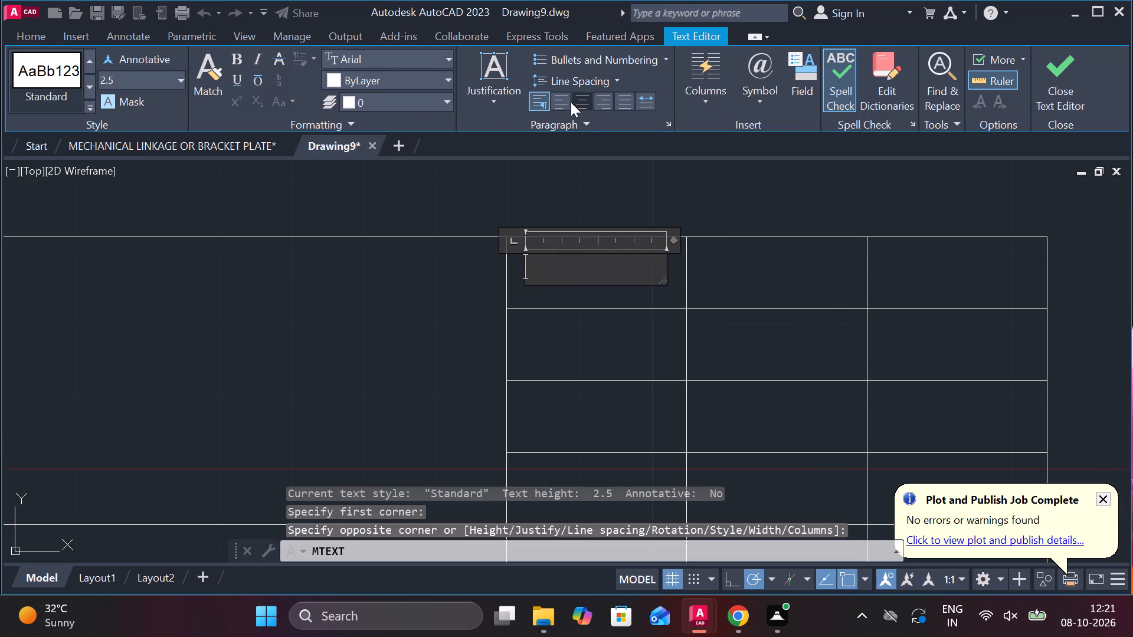
{"action": "left_click", "coordinate": [577, 99]}
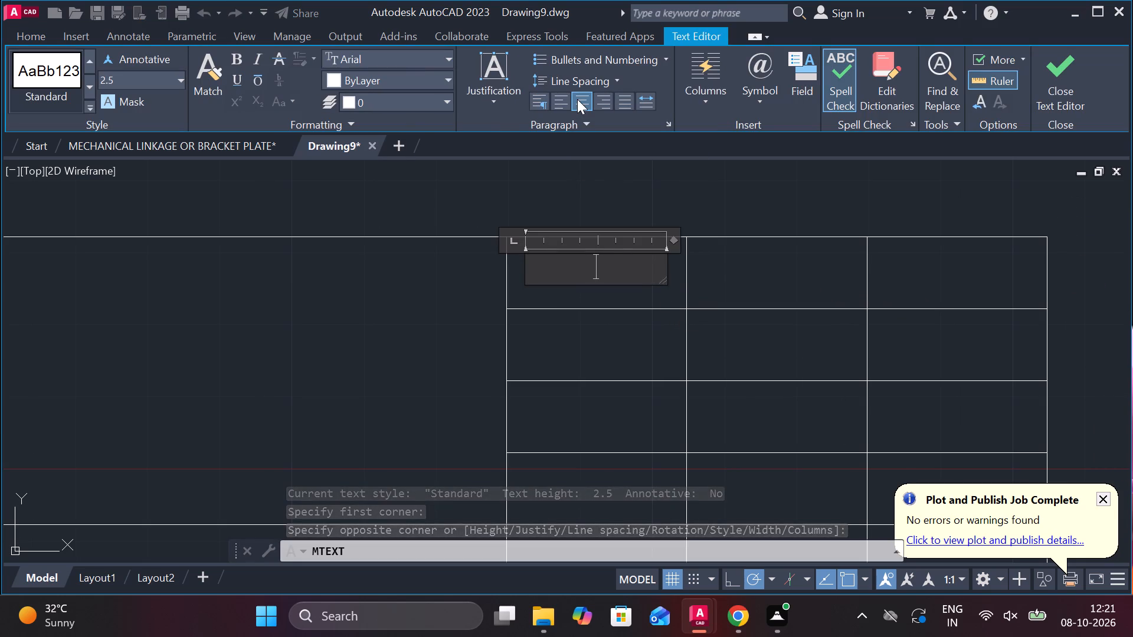
{"action": "type", "text": "DATE"}
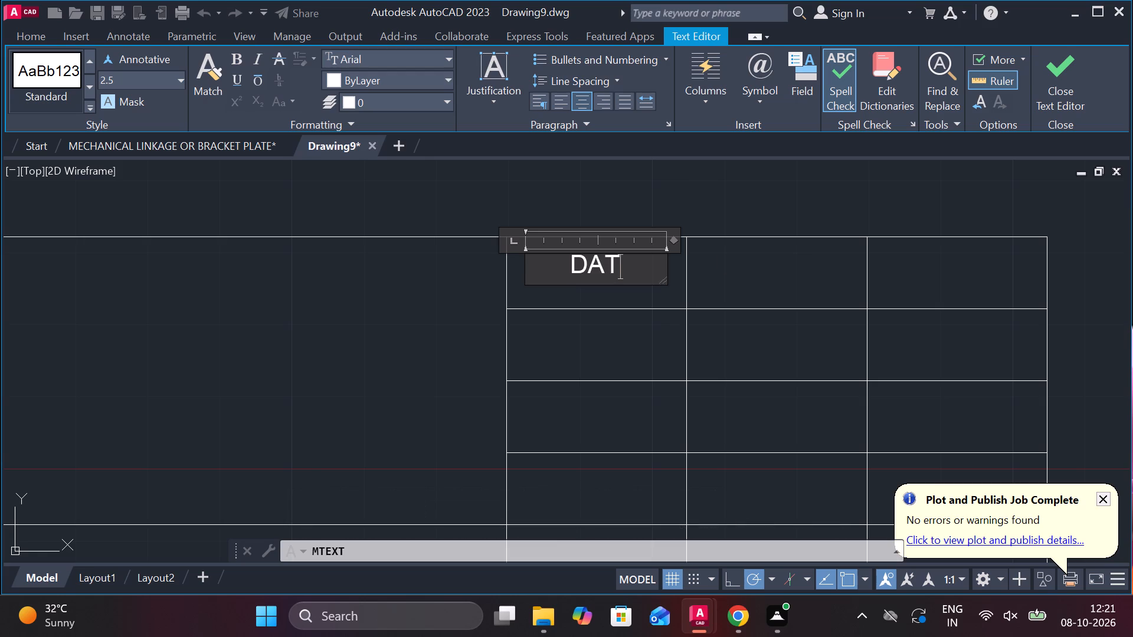
{"action": "left_click", "coordinate": [1047, 68]}
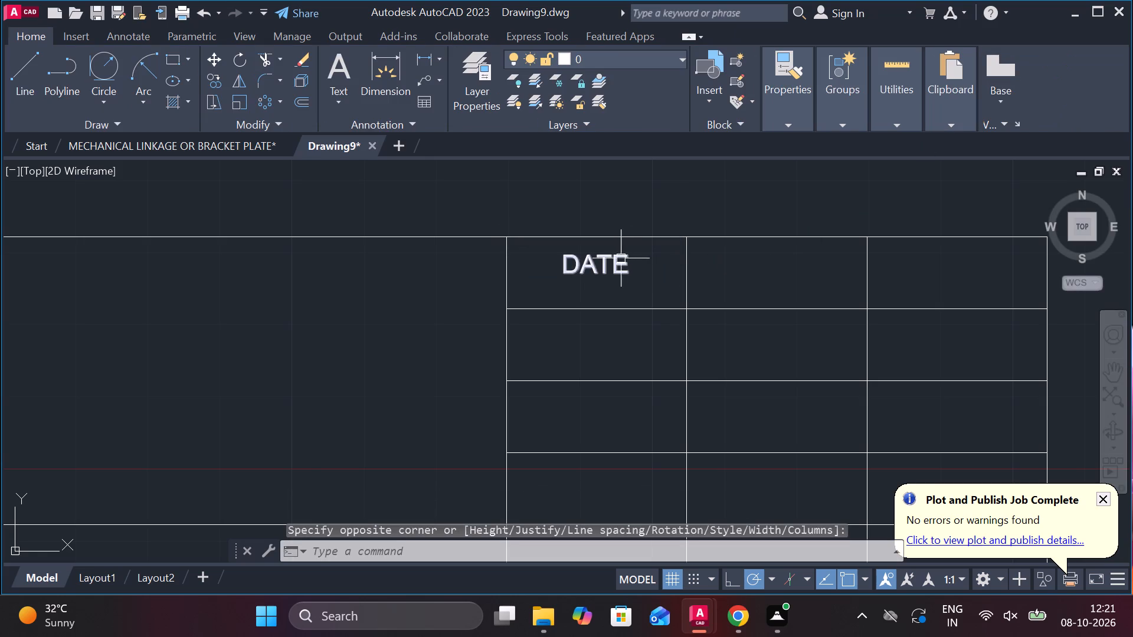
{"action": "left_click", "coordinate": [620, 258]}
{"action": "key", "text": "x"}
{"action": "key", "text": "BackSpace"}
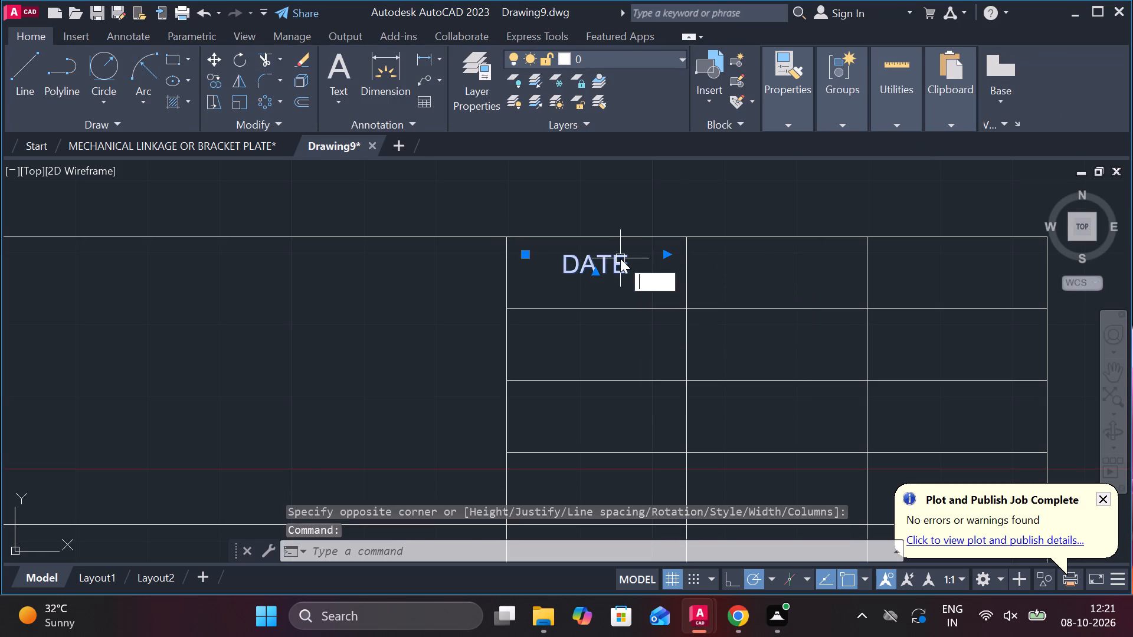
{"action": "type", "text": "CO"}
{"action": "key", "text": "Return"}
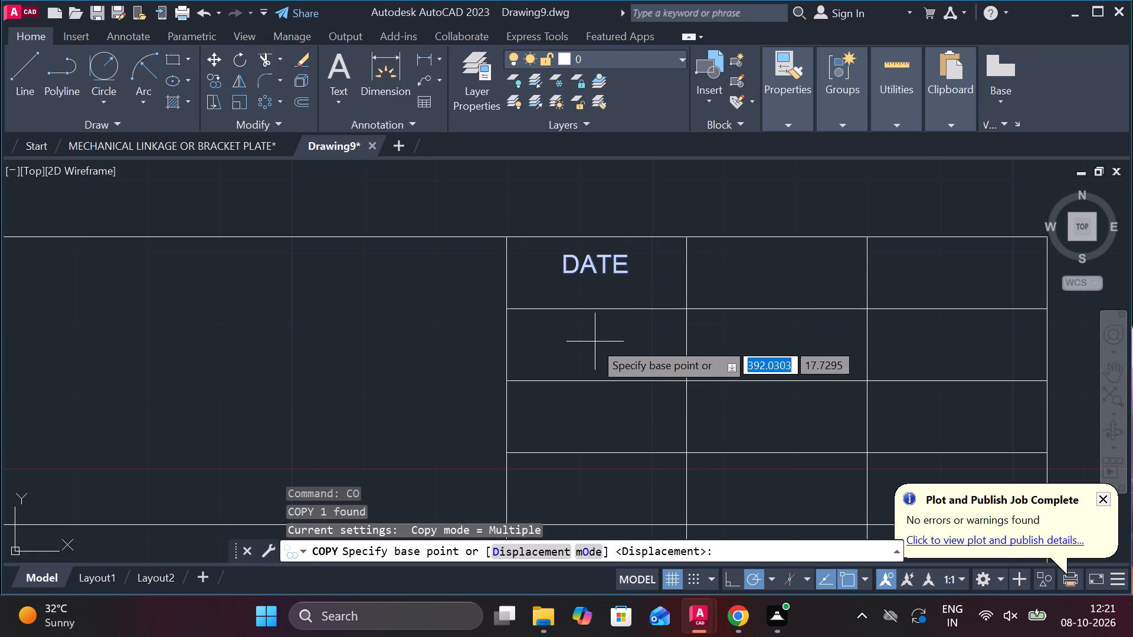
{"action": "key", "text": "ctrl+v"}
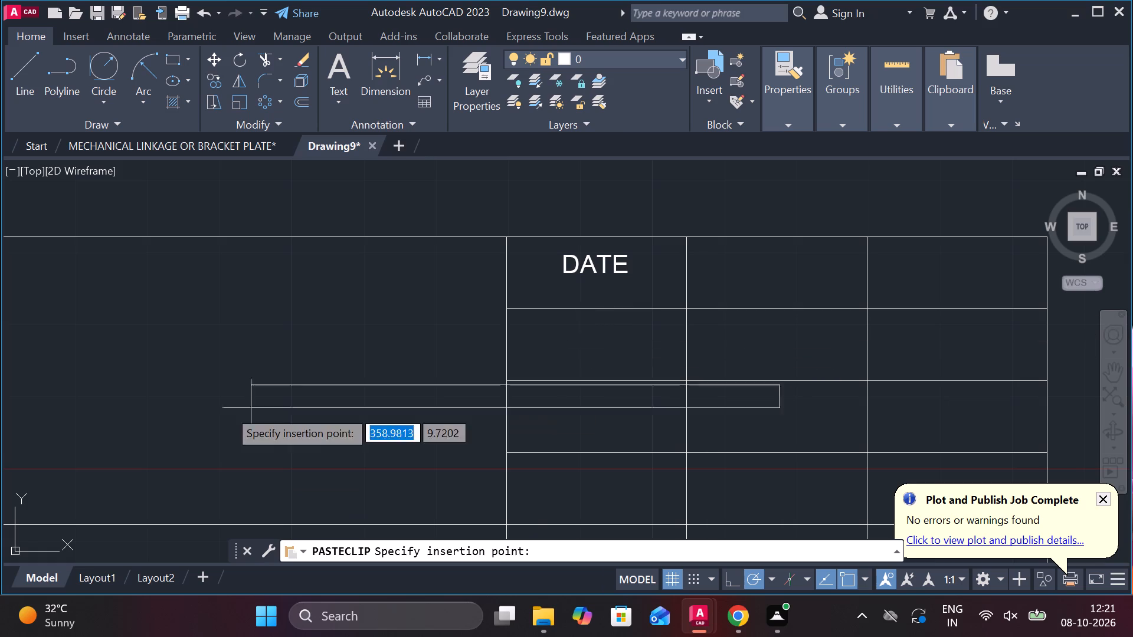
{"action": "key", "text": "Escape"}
Copy the DATE text straight down into the three cells below it in the grid's first column.
{"action": "left_click", "coordinate": [574, 264]}
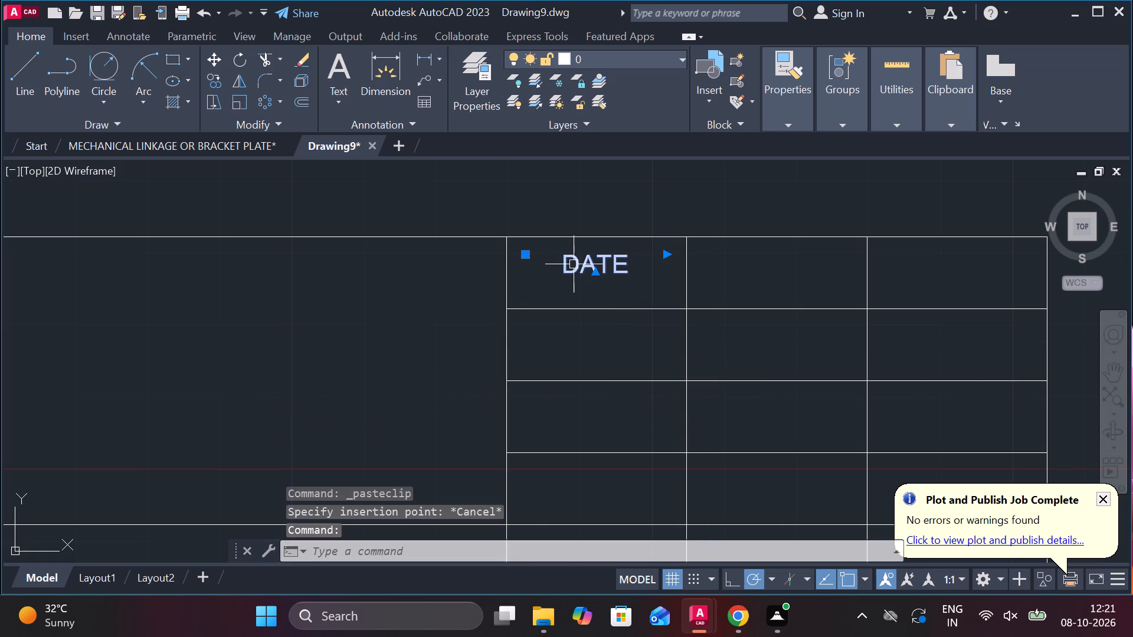
{"action": "type", "text": "CO"}
{"action": "key", "text": "Return"}
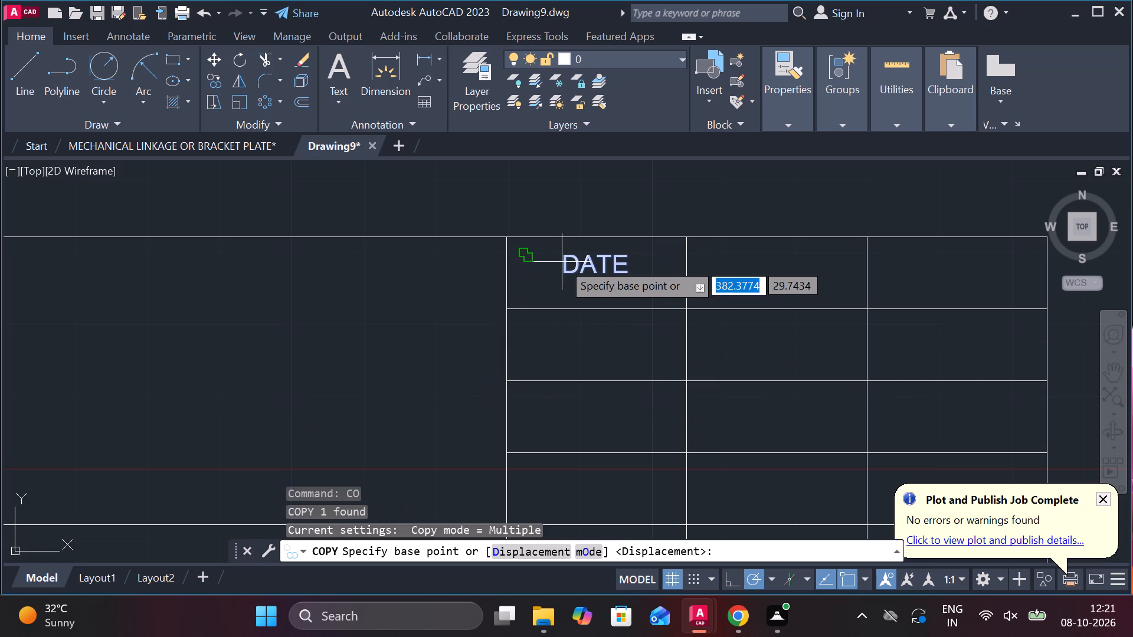
{"action": "left_click", "coordinate": [562, 262]}
{"action": "left_click", "coordinate": [534, 330]}
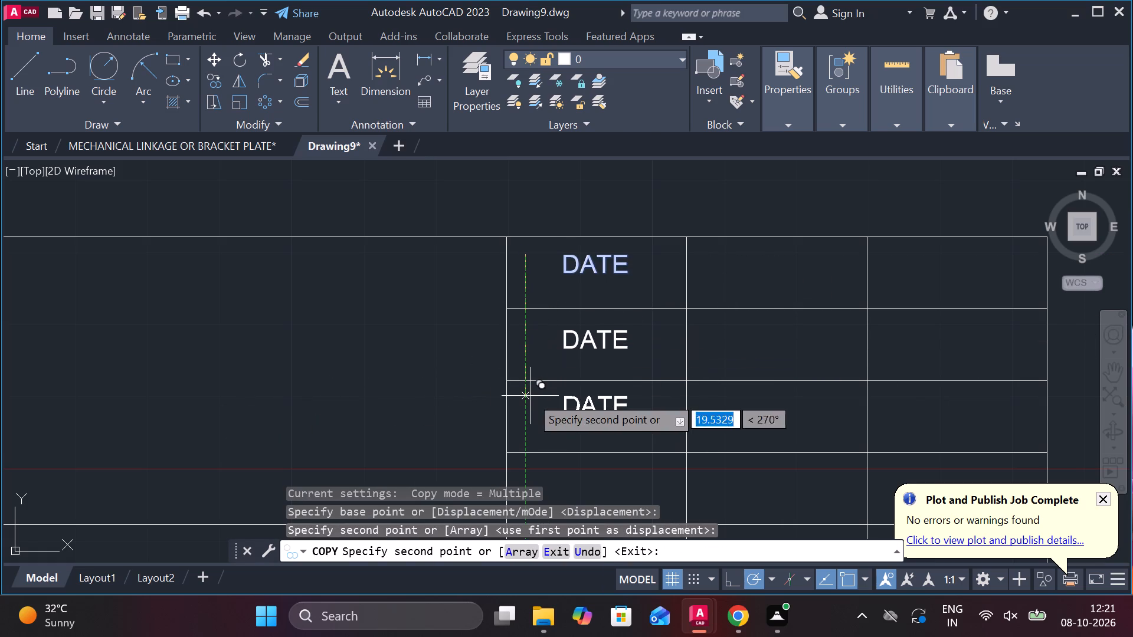
{"action": "left_click", "coordinate": [530, 398]}
{"action": "middle_click_drag", "start_coordinate": [530, 395], "coordinate": [513, 273]}
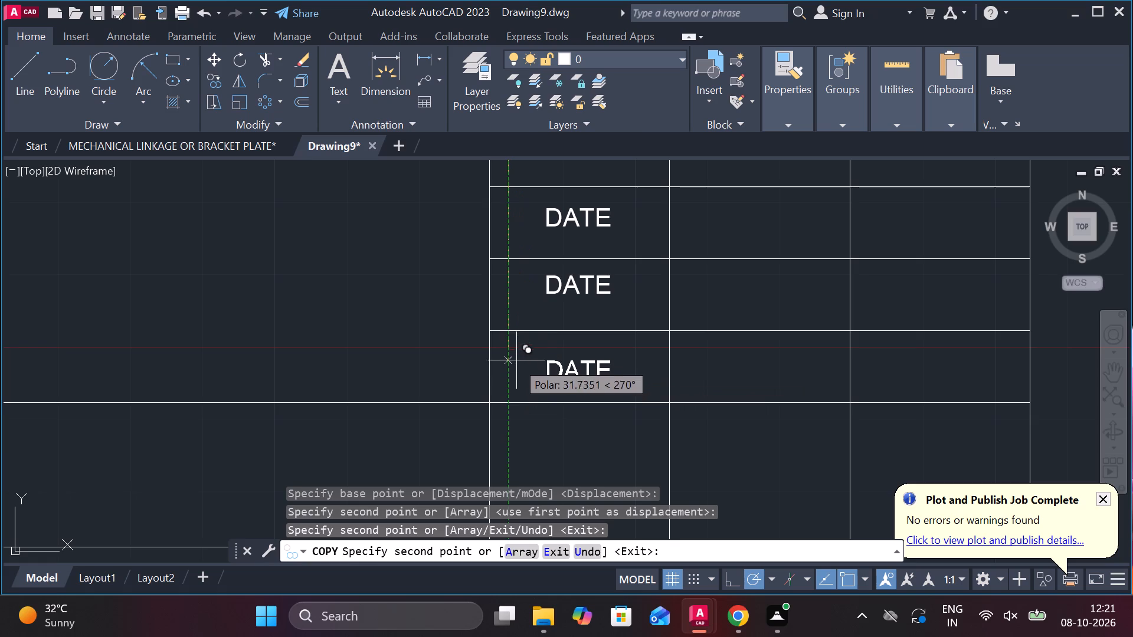
{"action": "left_click", "coordinate": [512, 355]}
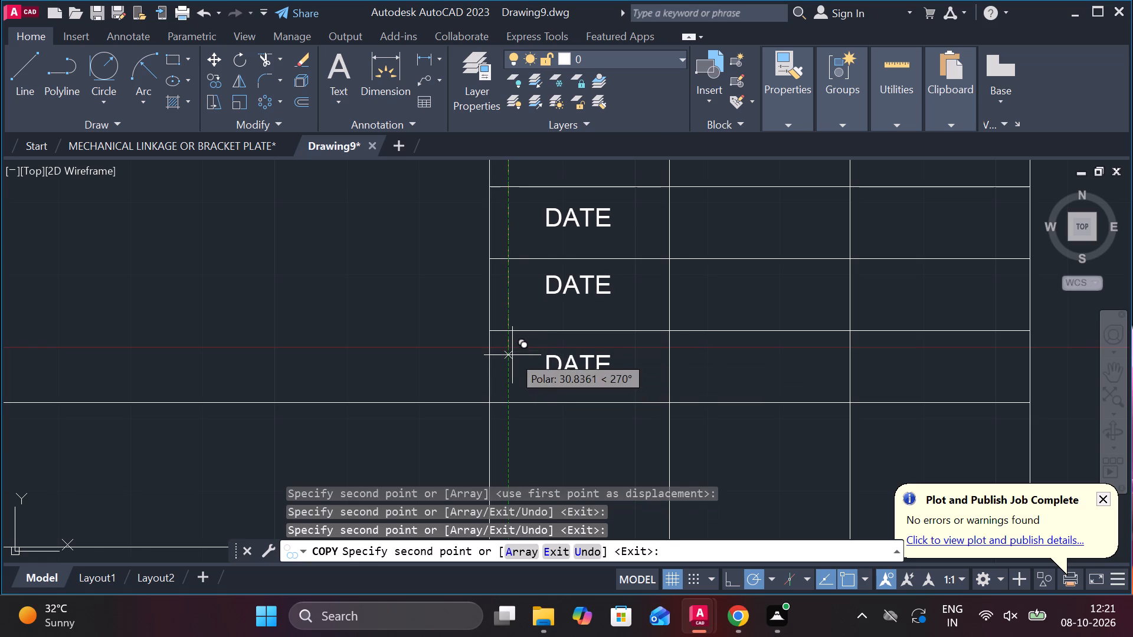
Place further copies of DATE in the large upper-left cell and the top cell of the grid's third column.
{"action": "scroll", "coordinate": [512, 355], "scroll_direction": "down", "scroll_amount": 1}
{"action": "middle_click_drag", "start_coordinate": [654, 270], "coordinate": [664, 272]}
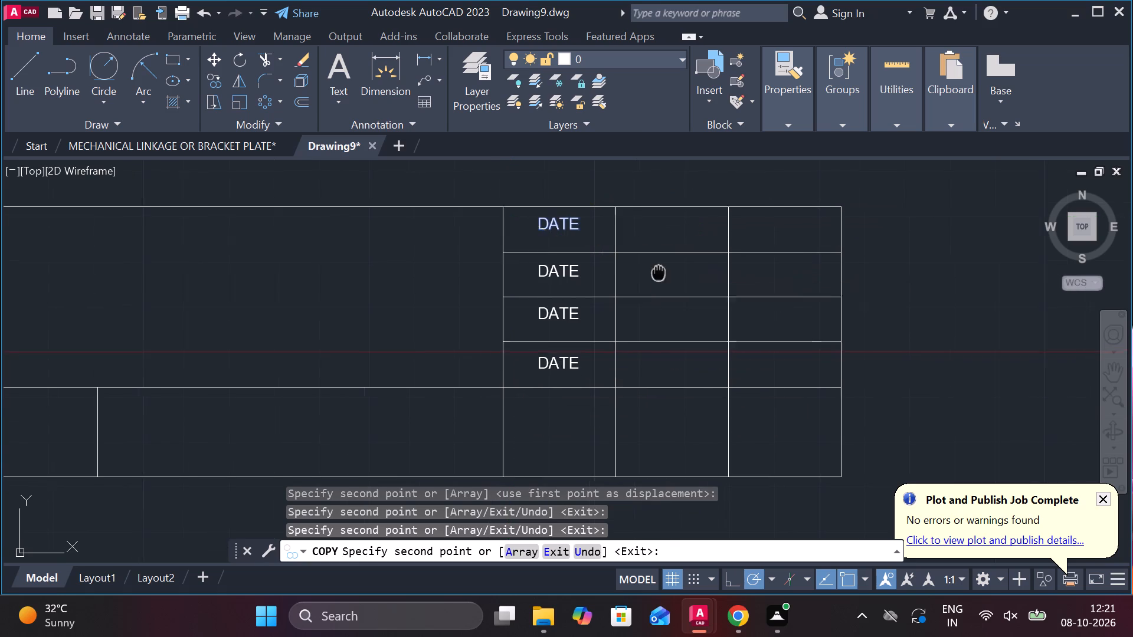
{"action": "middle_click_drag", "start_coordinate": [664, 272], "coordinate": [794, 255]}
{"action": "middle_click_drag", "start_coordinate": [376, 373], "coordinate": [702, 363]}
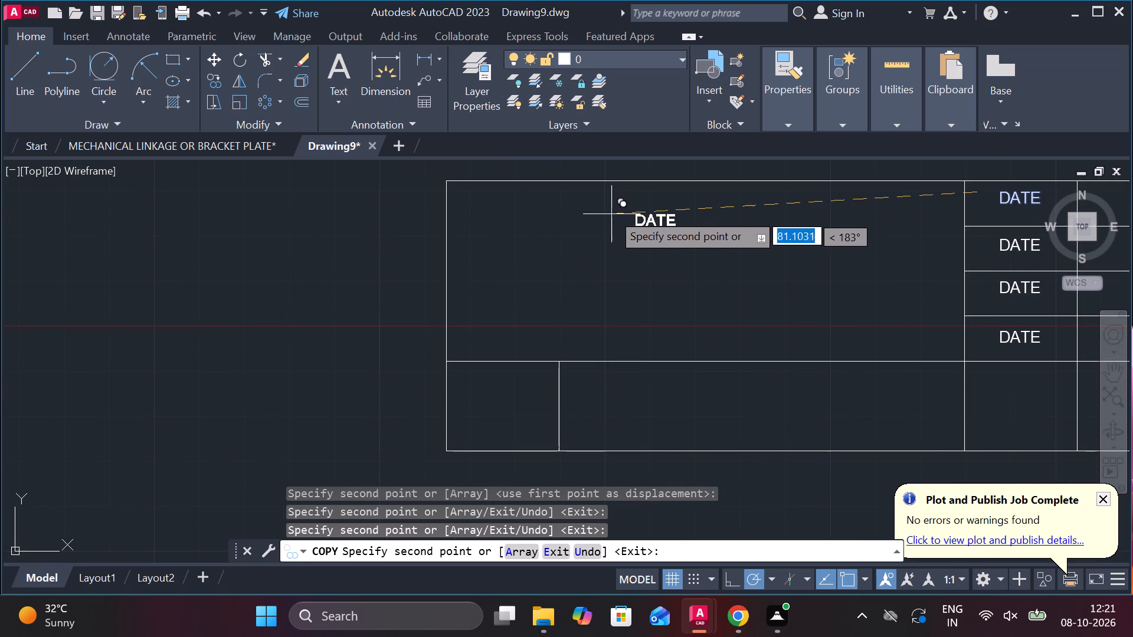
{"action": "left_click", "coordinate": [644, 206]}
{"action": "middle_click_drag", "start_coordinate": [728, 400], "coordinate": [687, 399]}
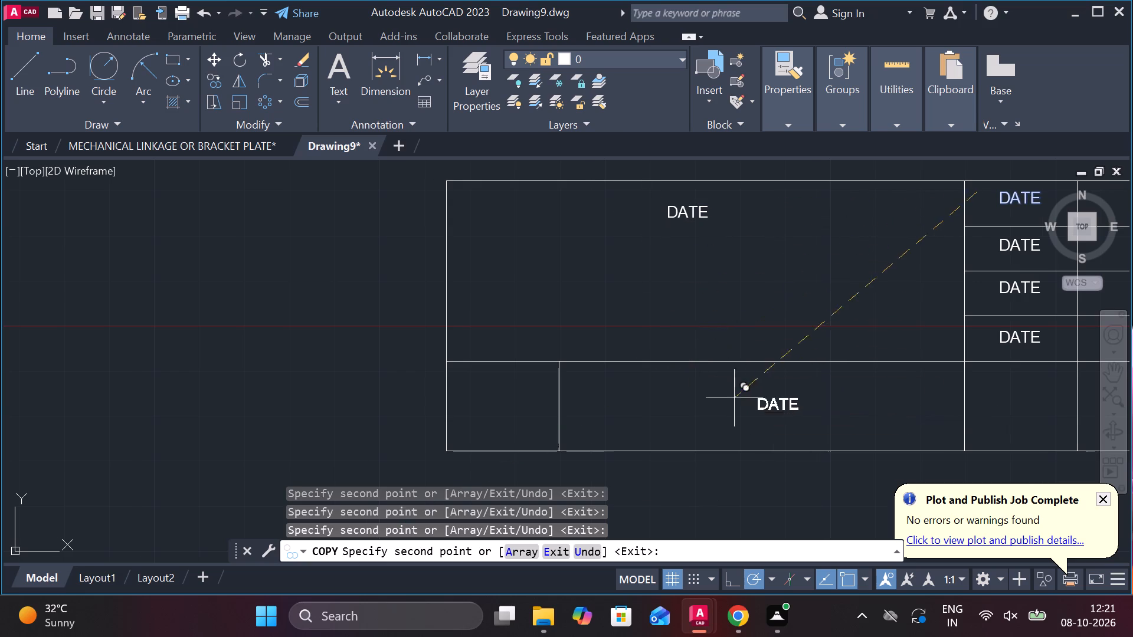
{"action": "middle_click_drag", "start_coordinate": [687, 399], "coordinate": [349, 330]}
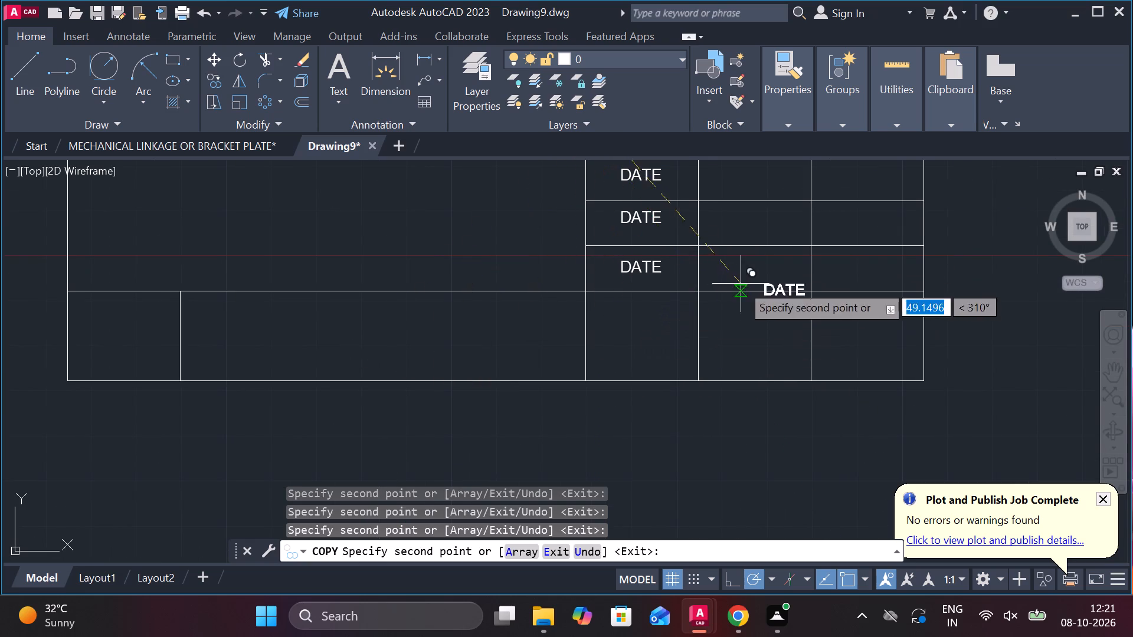
{"action": "middle_click_drag", "start_coordinate": [741, 284], "coordinate": [575, 403]}
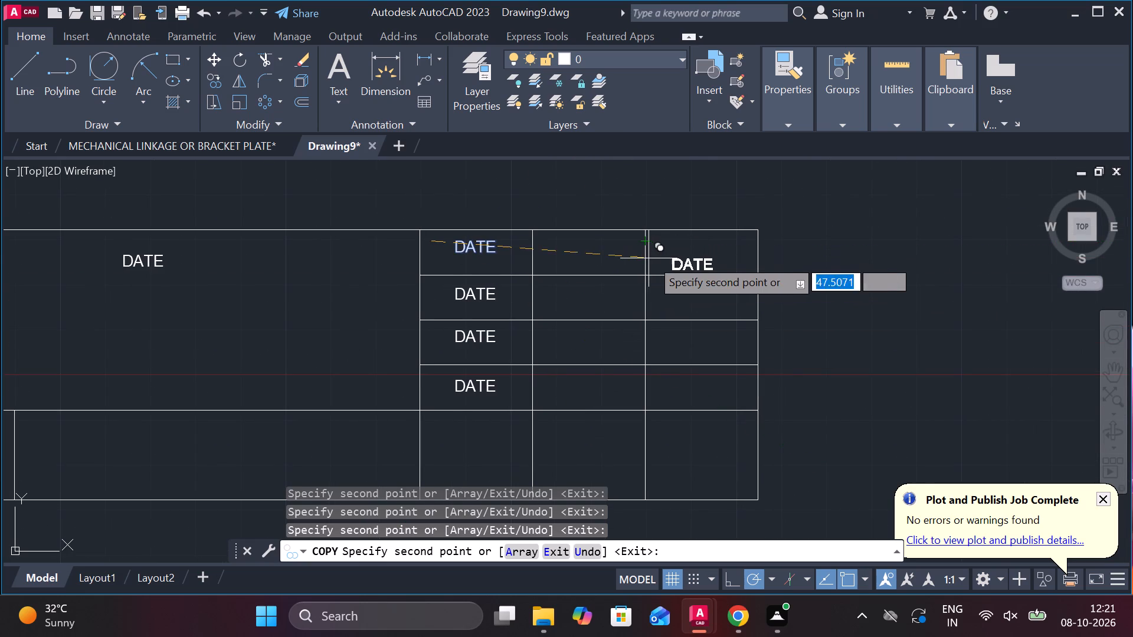
{"action": "scroll", "coordinate": [650, 260], "scroll_direction": "up", "scroll_amount": 1}
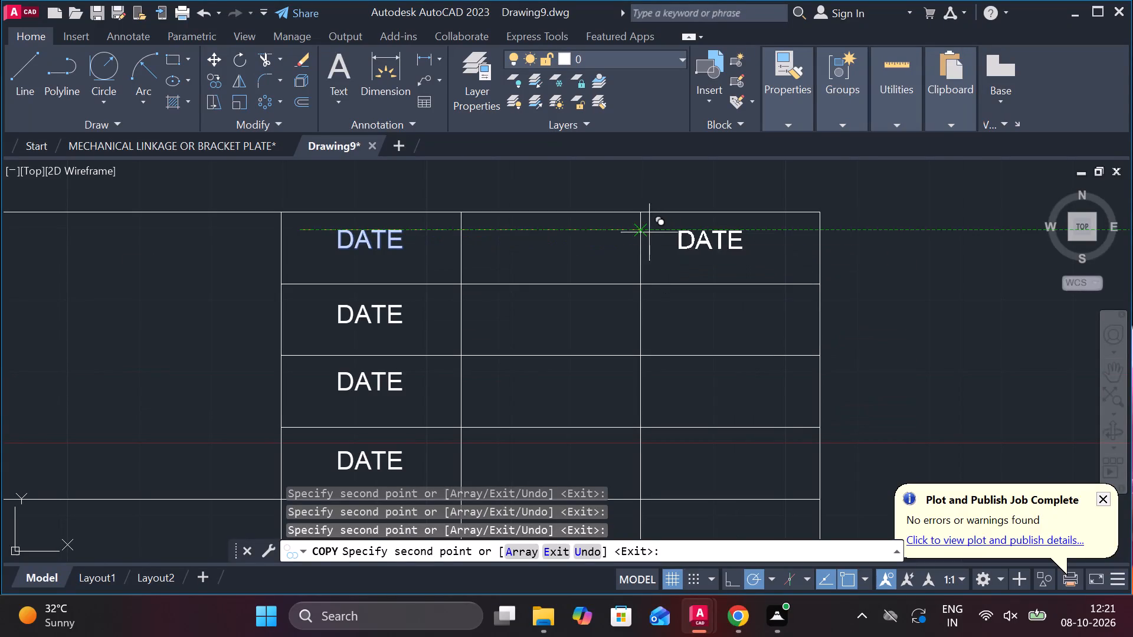
{"action": "left_click", "coordinate": [654, 232]}
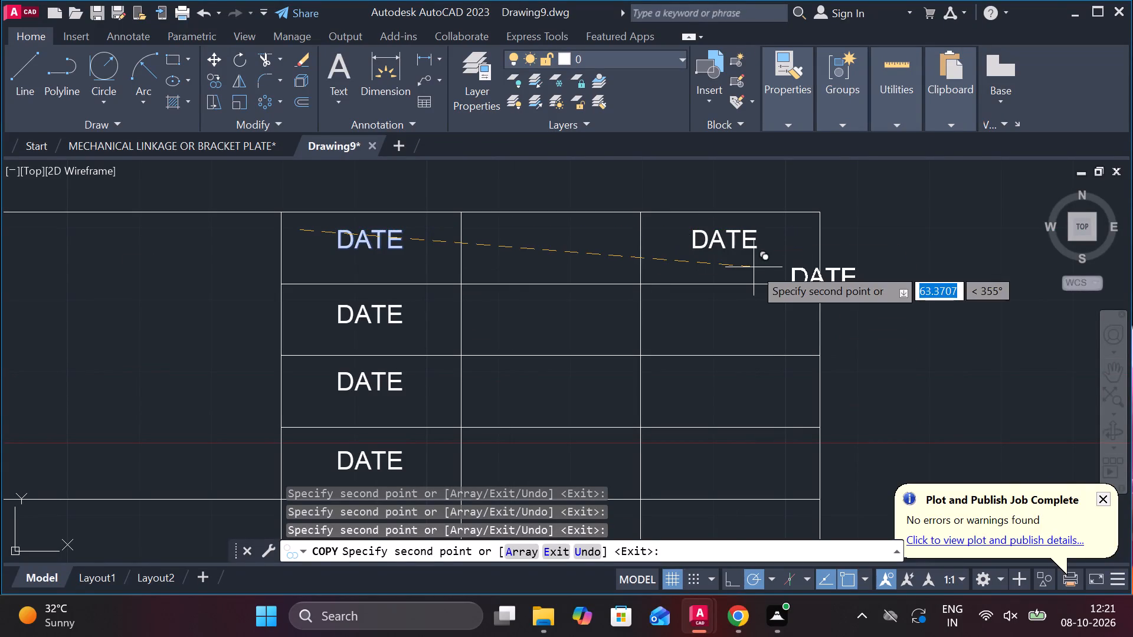
{"action": "key", "text": "Escape"}
Change the DATE text in the second row of the grid's first column to DESIGNED.
{"action": "scroll", "coordinate": [736, 288], "scroll_direction": "down", "scroll_amount": 1}
{"action": "middle_click_drag", "start_coordinate": [470, 315], "coordinate": [501, 298]}
{"action": "double_click", "coordinate": [535, 287]}
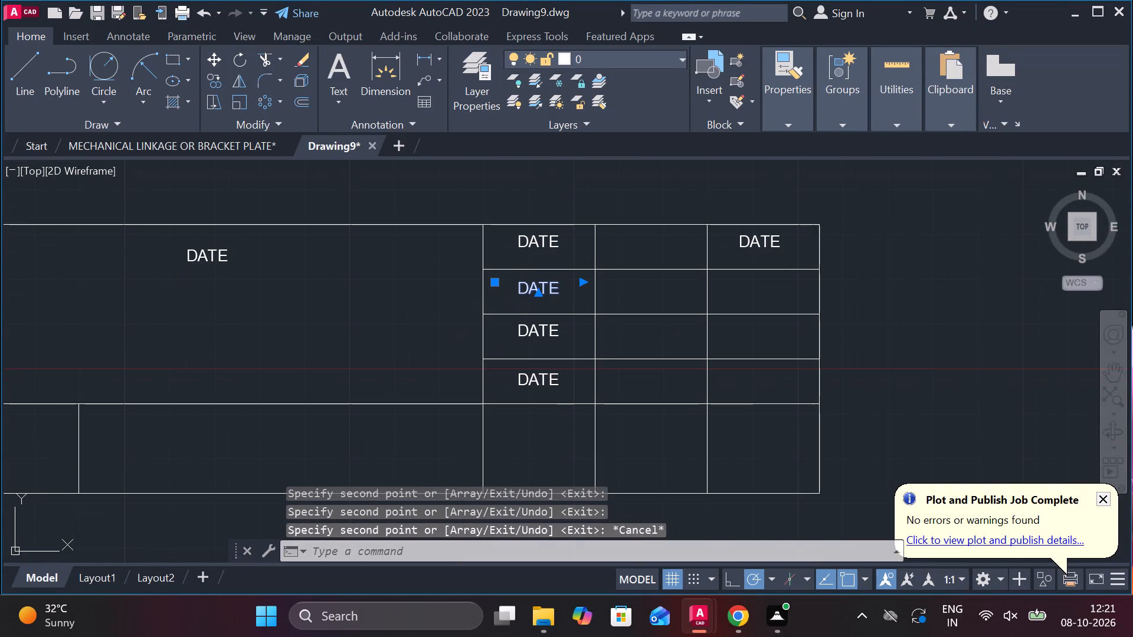
{"action": "left_click_drag", "start_coordinate": [561, 294], "coordinate": [509, 291]}
{"action": "type", "text": "DES"}
{"action": "key", "text": "i"}
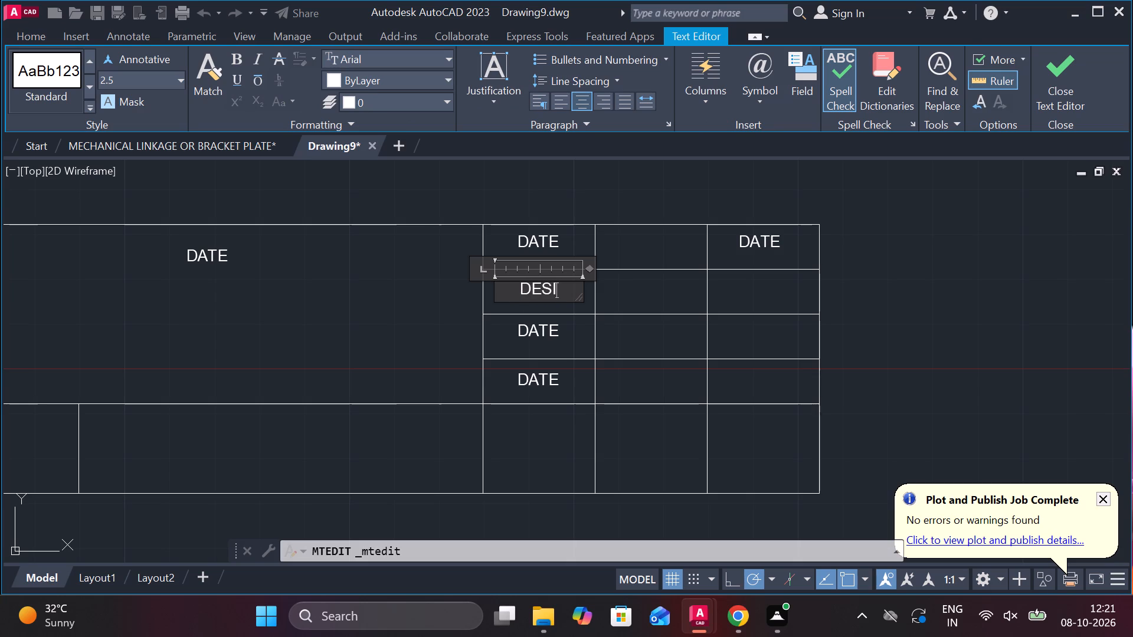
{"action": "type", "text": "GN"}
{"action": "type", "text": "ED"}
{"action": "left_click", "coordinate": [1055, 67]}
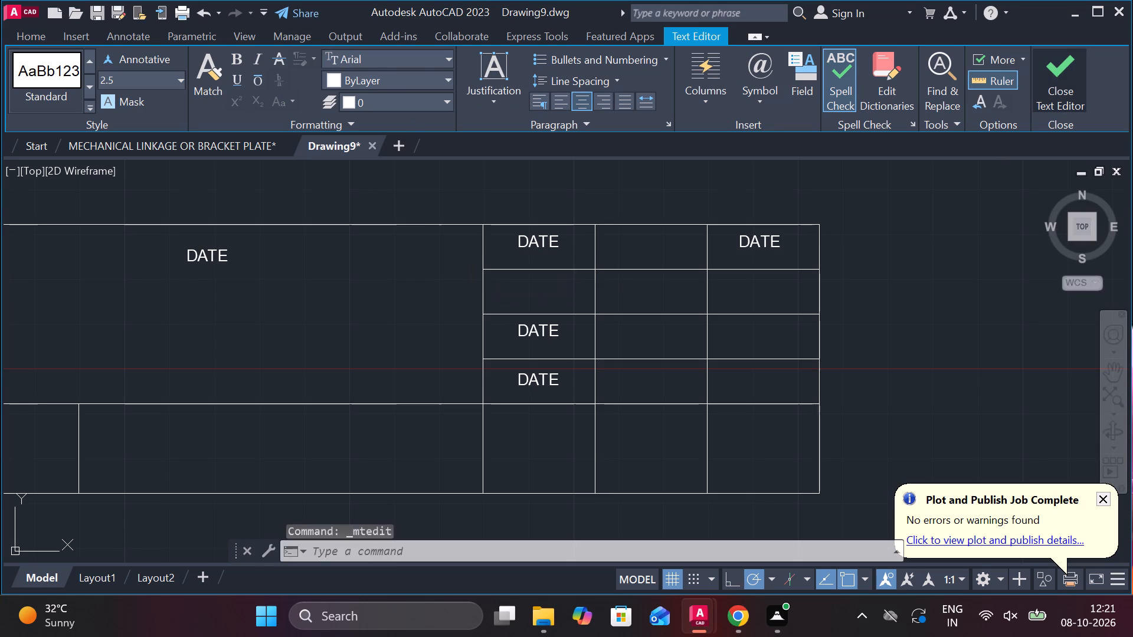
Change the DATE text in the top cell of the grid's third column to APPROVED.
{"action": "double_click", "coordinate": [757, 241]}
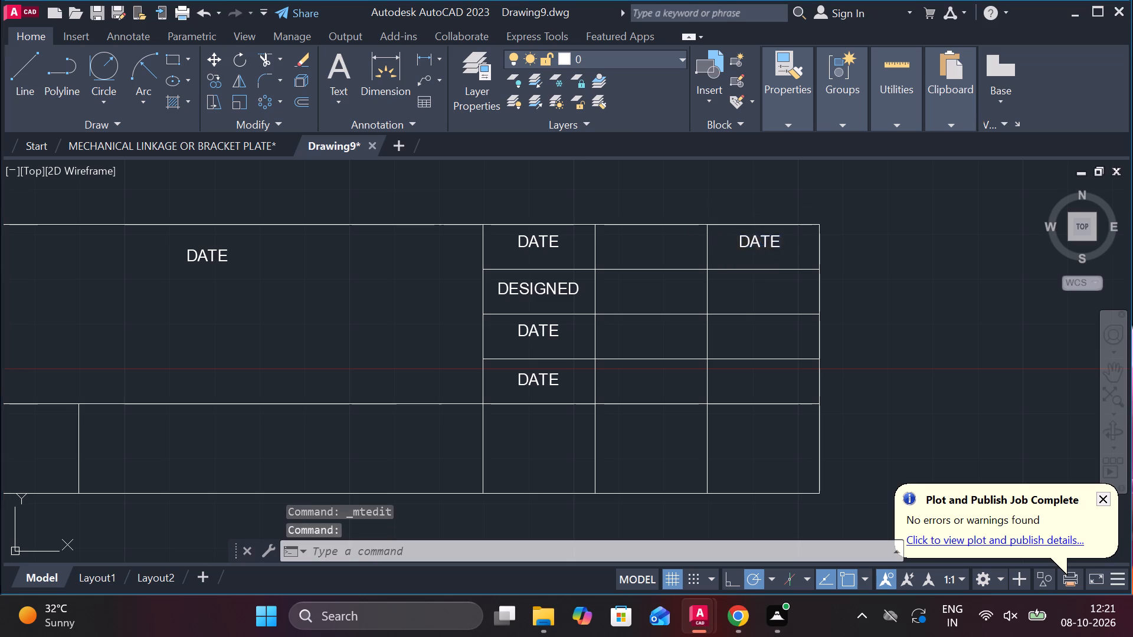
{"action": "left_click_drag", "start_coordinate": [788, 243], "coordinate": [722, 244]}
{"action": "key", "text": "a"}
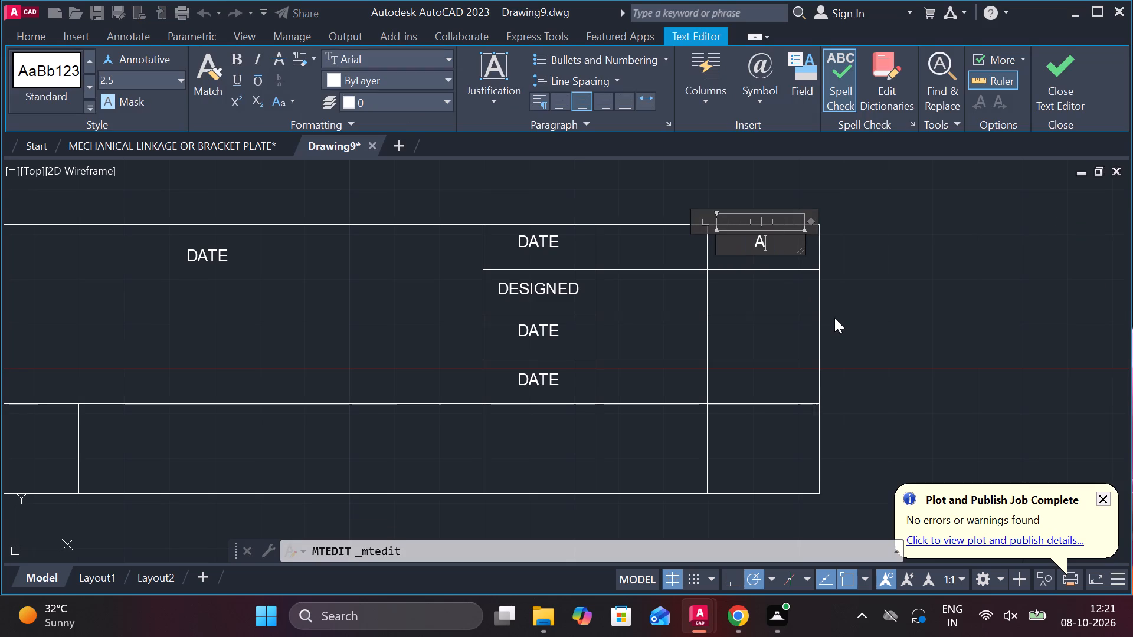
{"action": "type", "text": "PPROVED"}
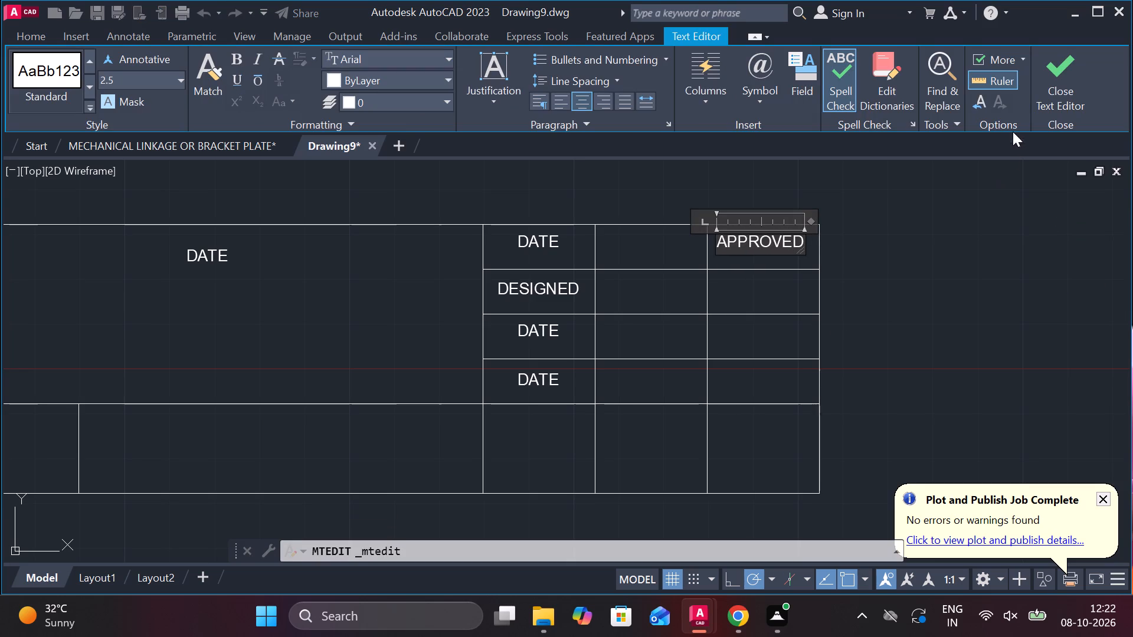
{"action": "left_click", "coordinate": [1059, 71]}
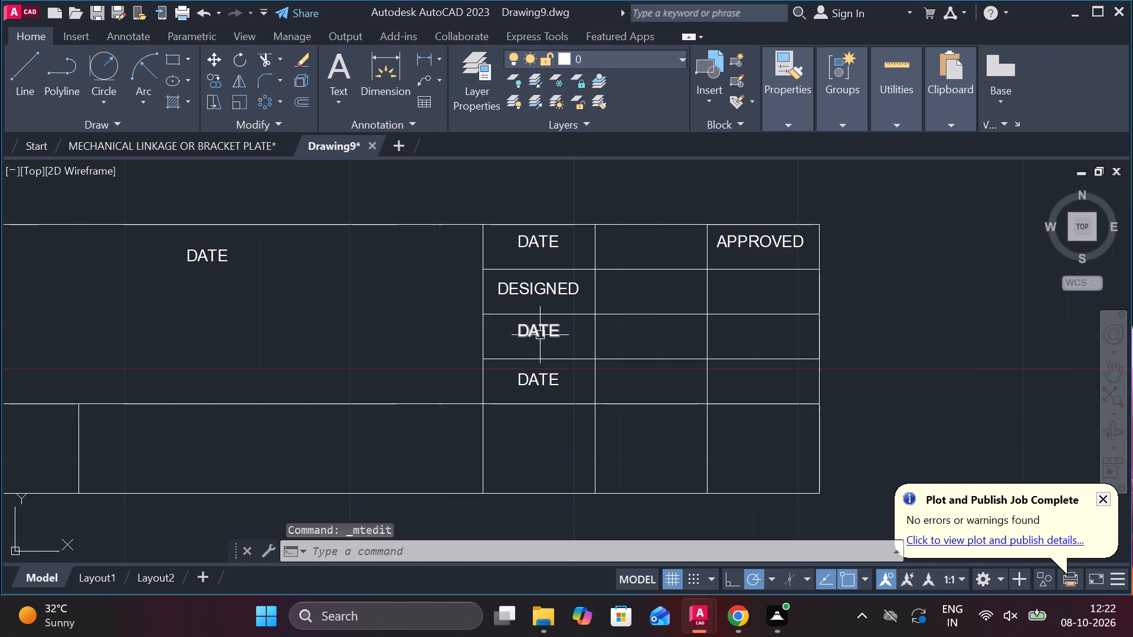
Change the DATE text in the third row of the grid's first column to CHECKED.
{"action": "double_click", "coordinate": [540, 330]}
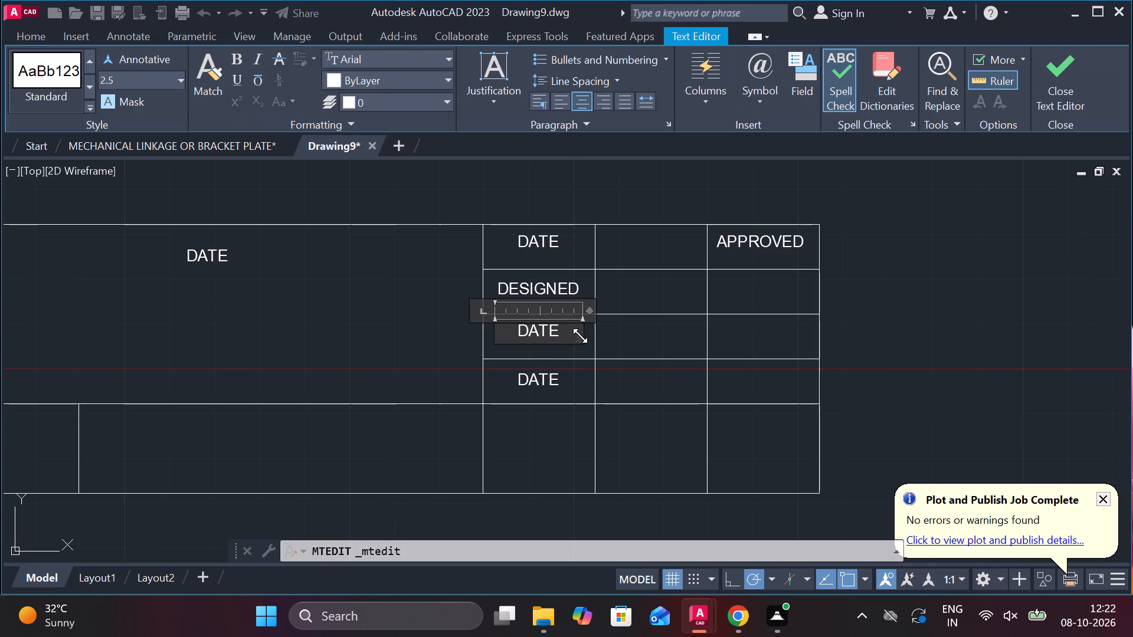
{"action": "left_click_drag", "start_coordinate": [564, 334], "coordinate": [511, 335]}
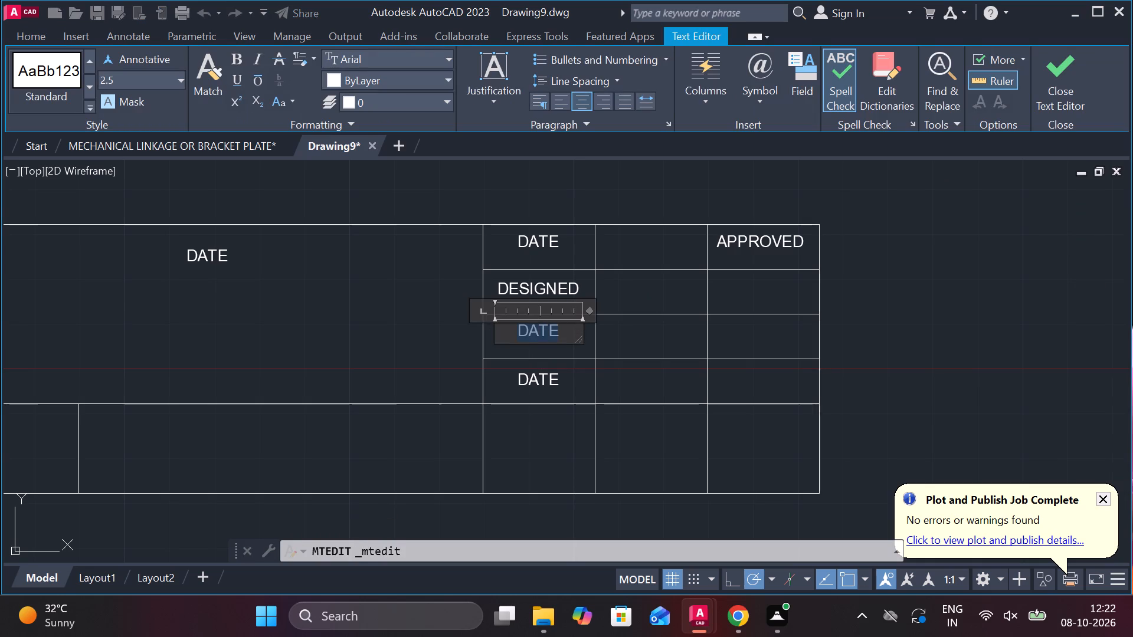
{"action": "type", "text": "CHECKED"}
{"action": "left_click", "coordinate": [1042, 72]}
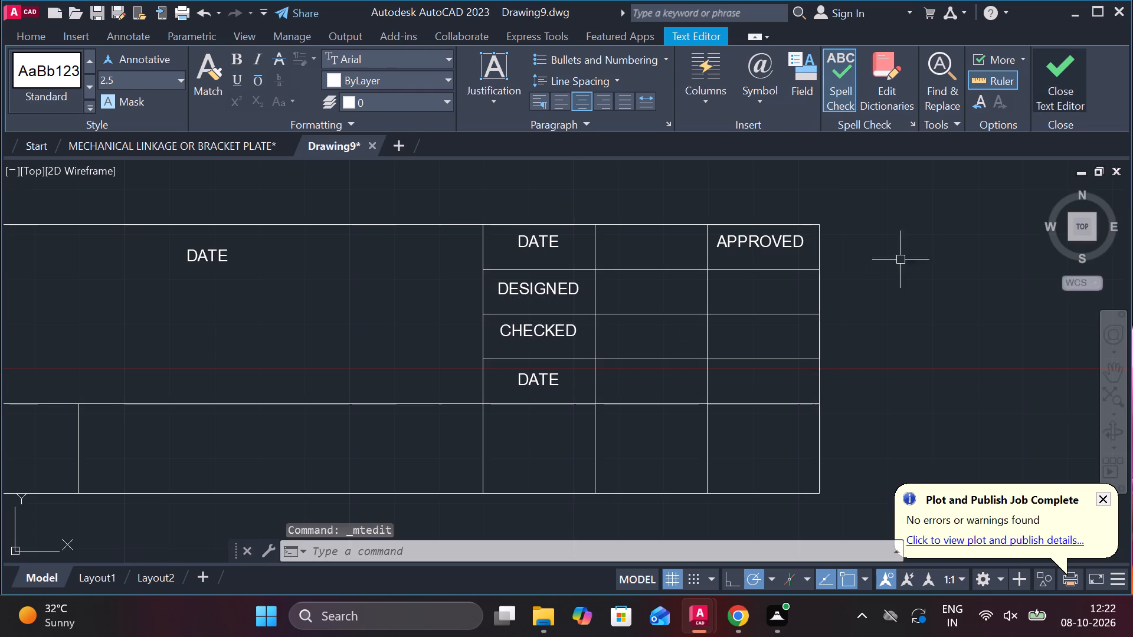
Change the DATE text in the fourth row of the grid's first column to STANDARD.
{"action": "double_click", "coordinate": [543, 382]}
{"action": "scroll", "coordinate": [543, 382], "scroll_direction": "up", "scroll_amount": 2}
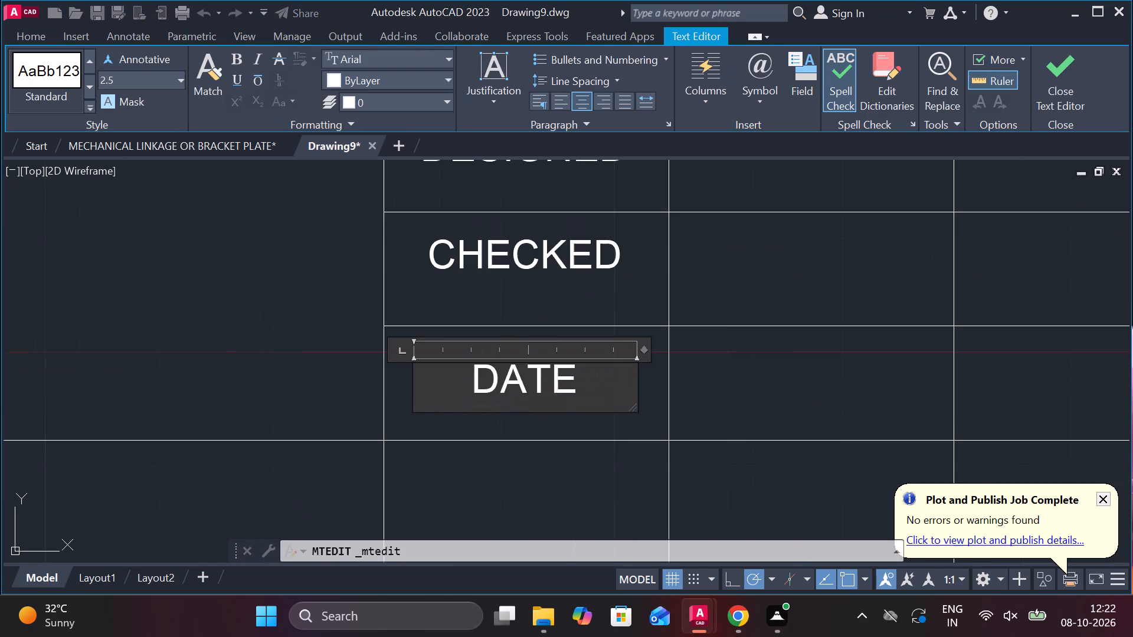
{"action": "left_click_drag", "start_coordinate": [578, 384], "coordinate": [446, 371]}
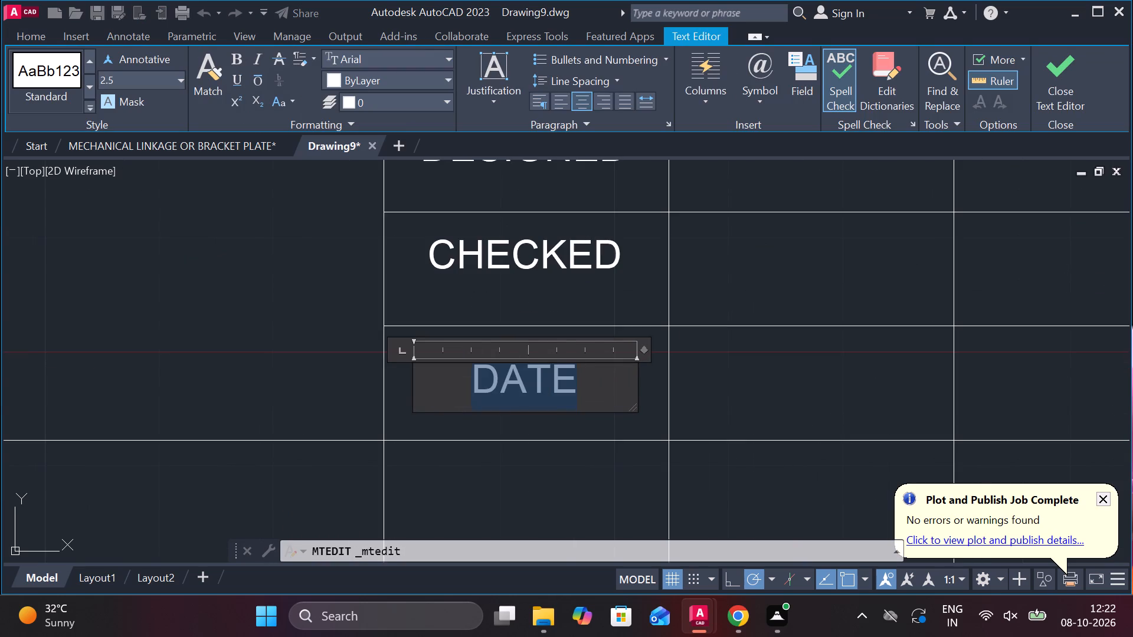
{"action": "type", "text": "STANDARD"}
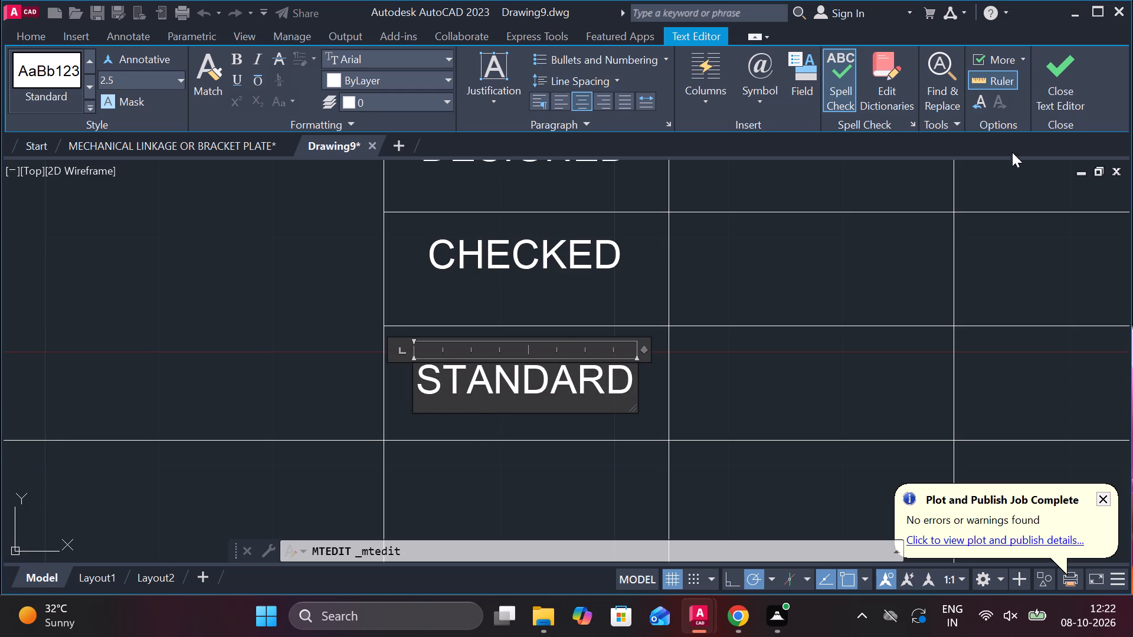
{"action": "left_click", "coordinate": [1051, 78]}
Add multiline text reading SCALE 1:1 in the upper part of the title block's small lower-left cell.
{"action": "scroll", "coordinate": [1013, 236], "scroll_direction": "down", "scroll_amount": 2}
{"action": "middle_click_drag", "start_coordinate": [503, 383], "coordinate": [539, 380]}
{"action": "type", "text": "MT"}
{"action": "key", "text": "Return"}
{"action": "scroll", "coordinate": [334, 352], "scroll_direction": "up", "scroll_amount": 1}
{"action": "middle_click_drag", "start_coordinate": [361, 338], "coordinate": [415, 367]}
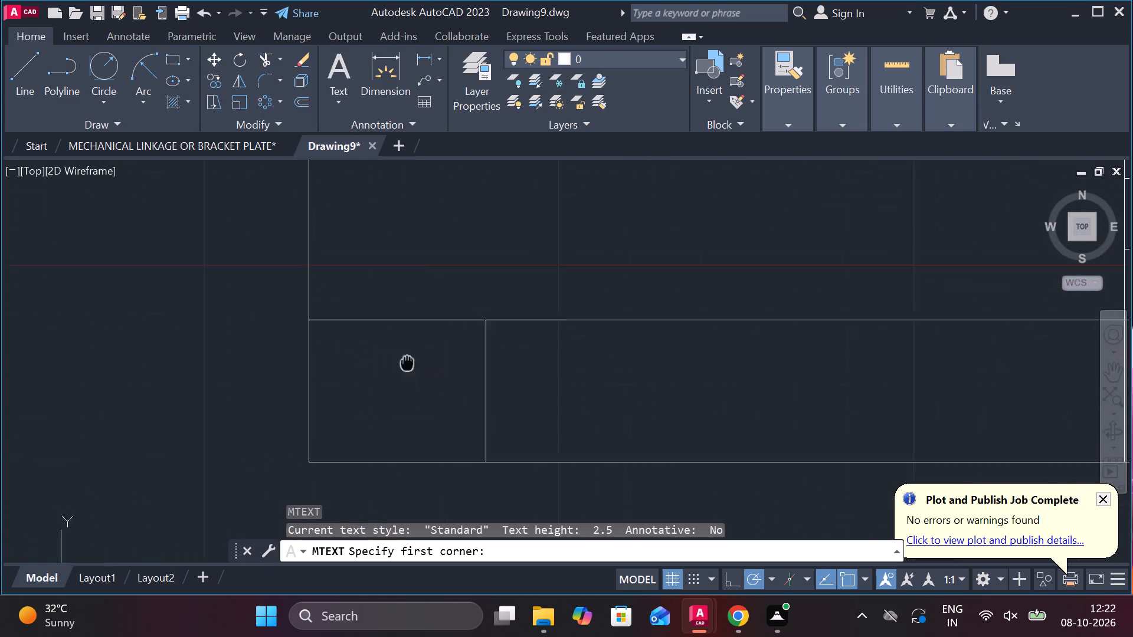
{"action": "middle_click_drag", "start_coordinate": [415, 367], "coordinate": [416, 369]}
{"action": "left_click", "coordinate": [336, 342]}
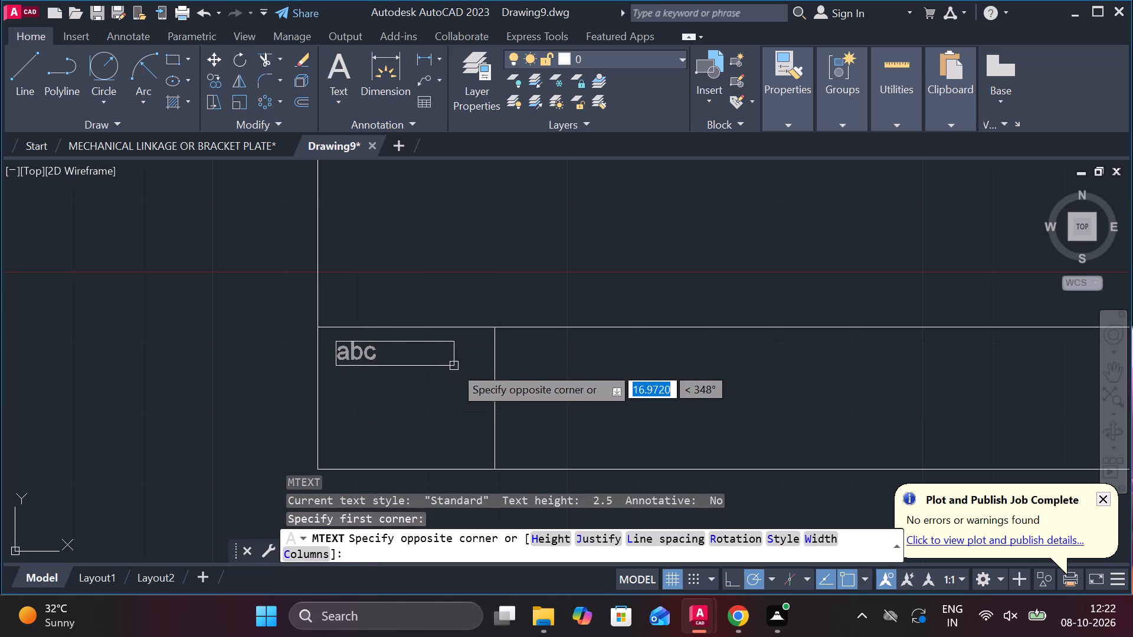
{"action": "left_click", "coordinate": [477, 380]}
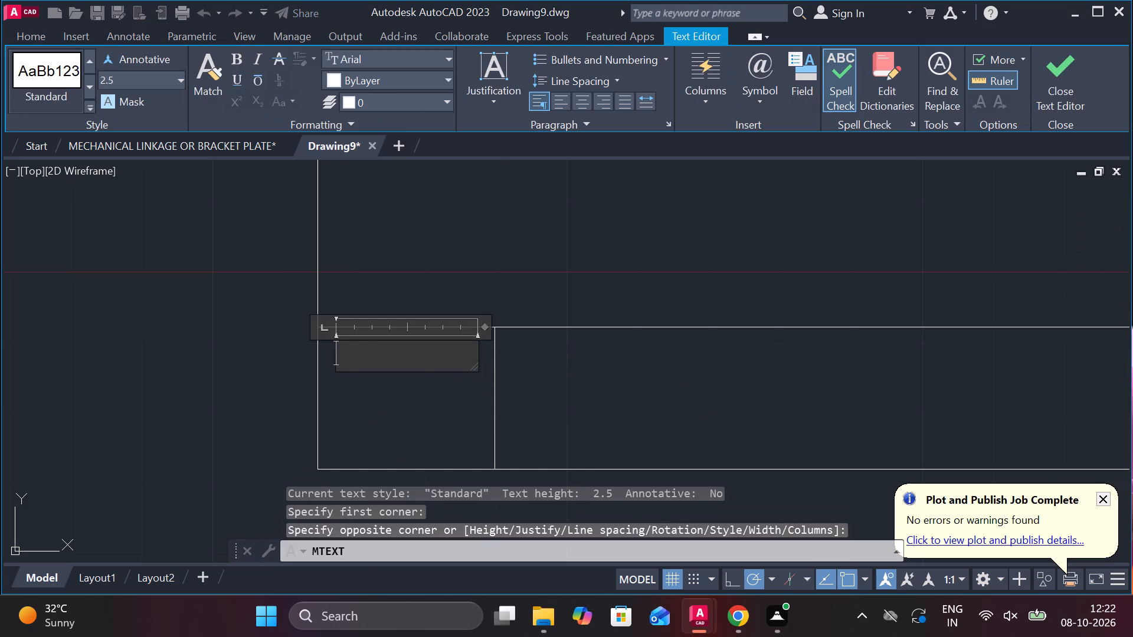
{"action": "type", "text": "SX"}
{"action": "key", "text": "BackSpace"}
{"action": "type", "text": "CALE 1"}
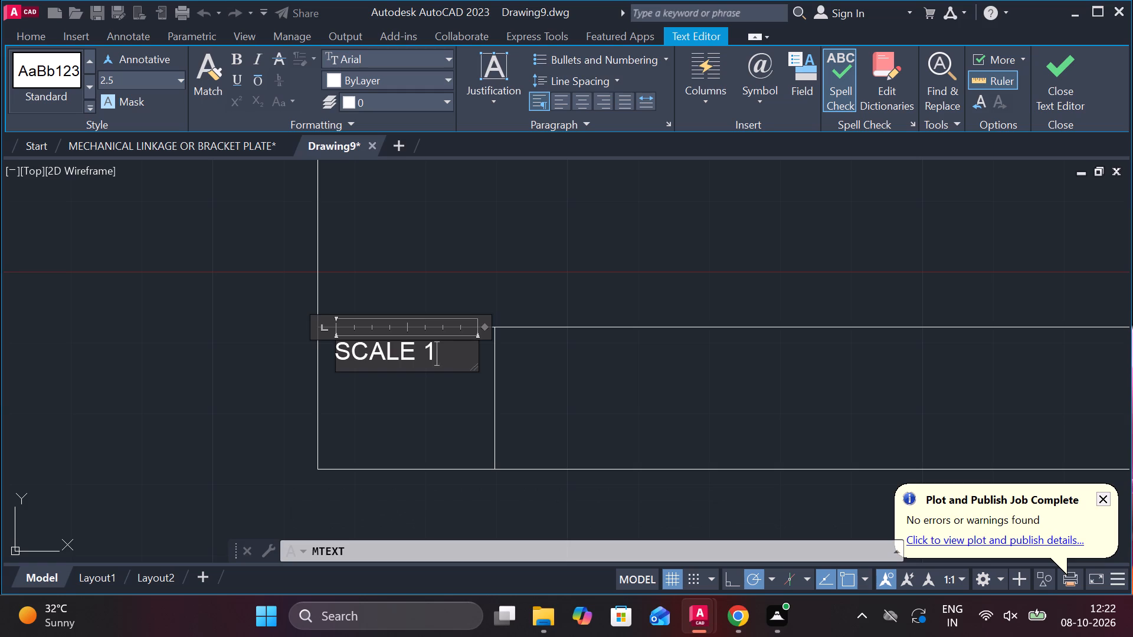
{"action": "type", "text": ":1"}
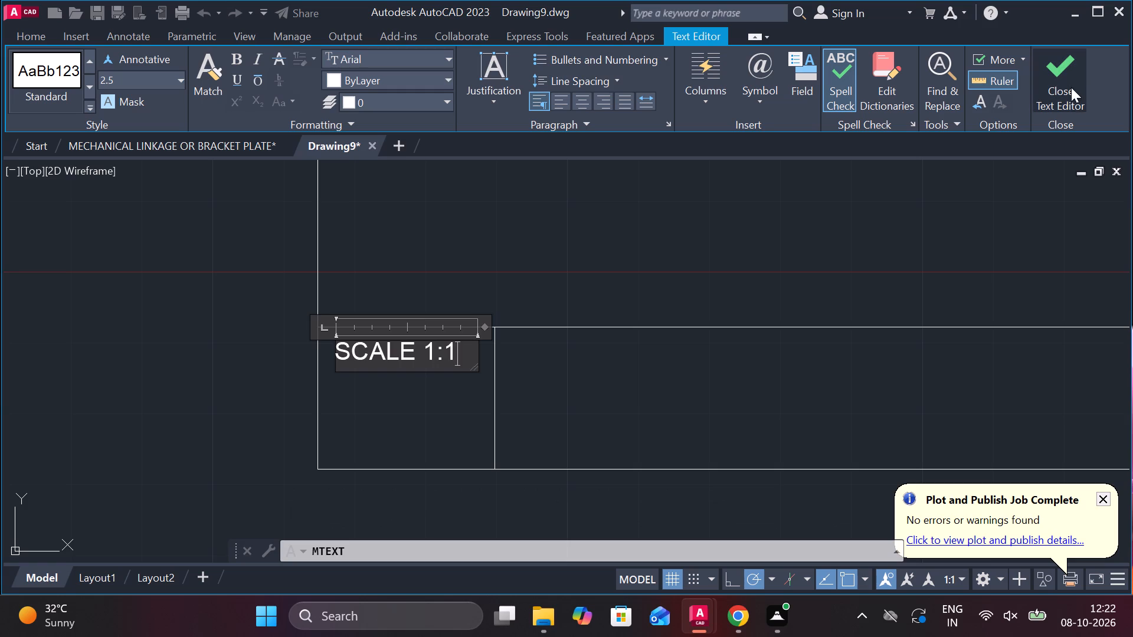
{"action": "left_click", "coordinate": [1070, 82]}
Draw a horizontal line across the SCALE 1:1 cell at mid-height to split it into two.
{"action": "key", "text": "l"}
{"action": "key", "text": "Return"}
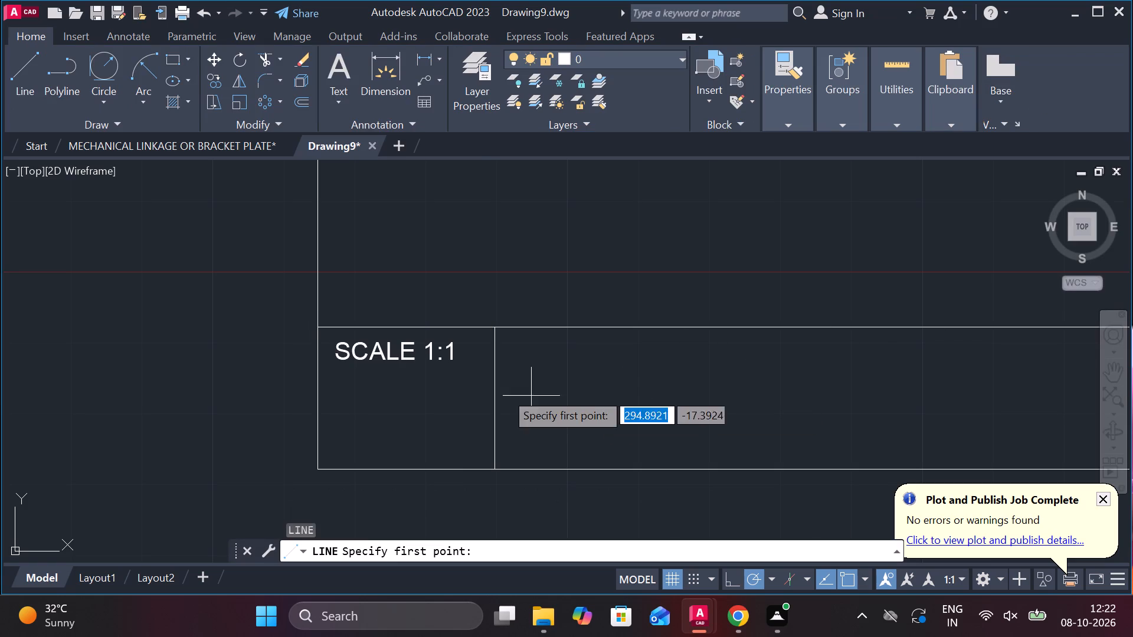
{"action": "left_click", "coordinate": [497, 398]}
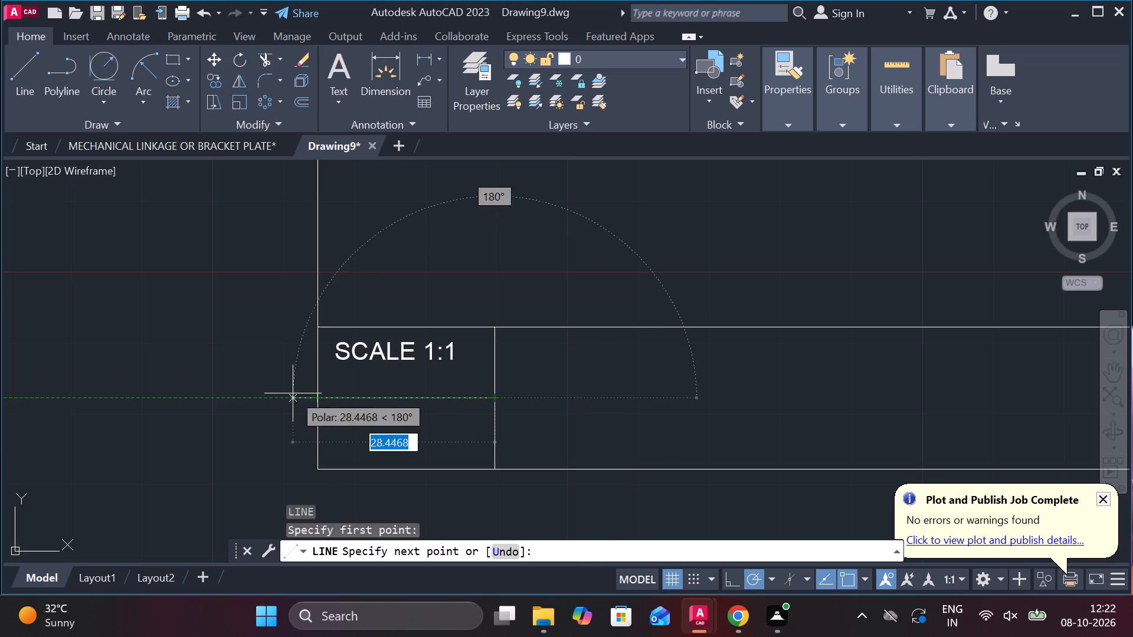
{"action": "left_click", "coordinate": [317, 396]}
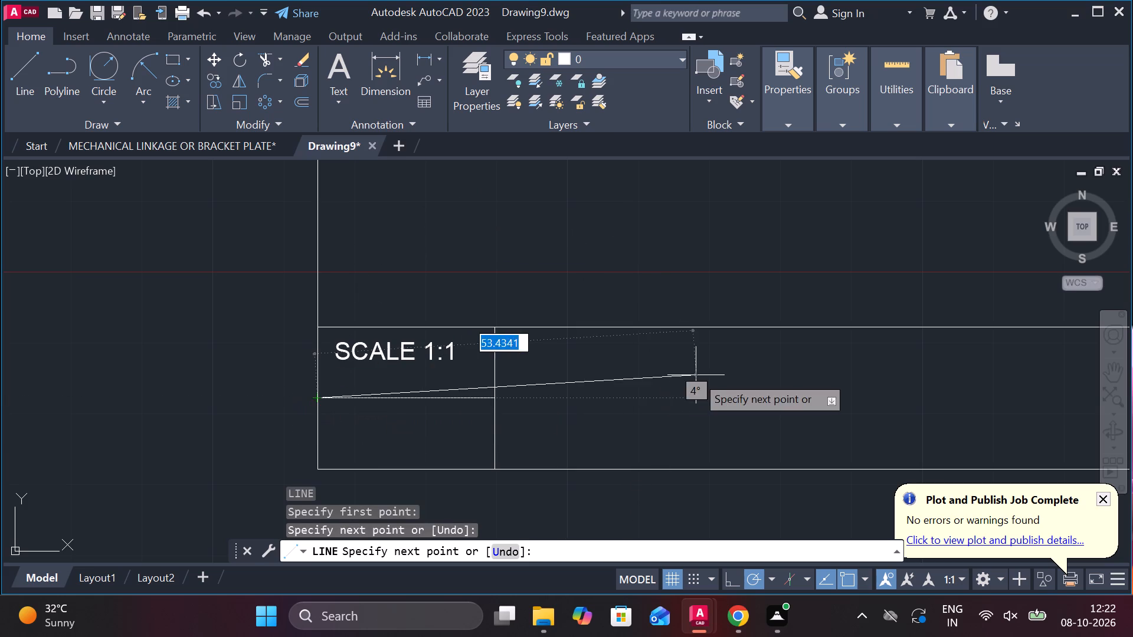
{"action": "key", "text": "Escape"}
Replace DATE in the large upper-left cell with AUTO CAD at text height 10, widening the text frame to fit one line.
{"action": "scroll", "coordinate": [696, 375], "scroll_direction": "down", "scroll_amount": 1}
{"action": "middle_click_drag", "start_coordinate": [733, 364], "coordinate": [493, 392]}
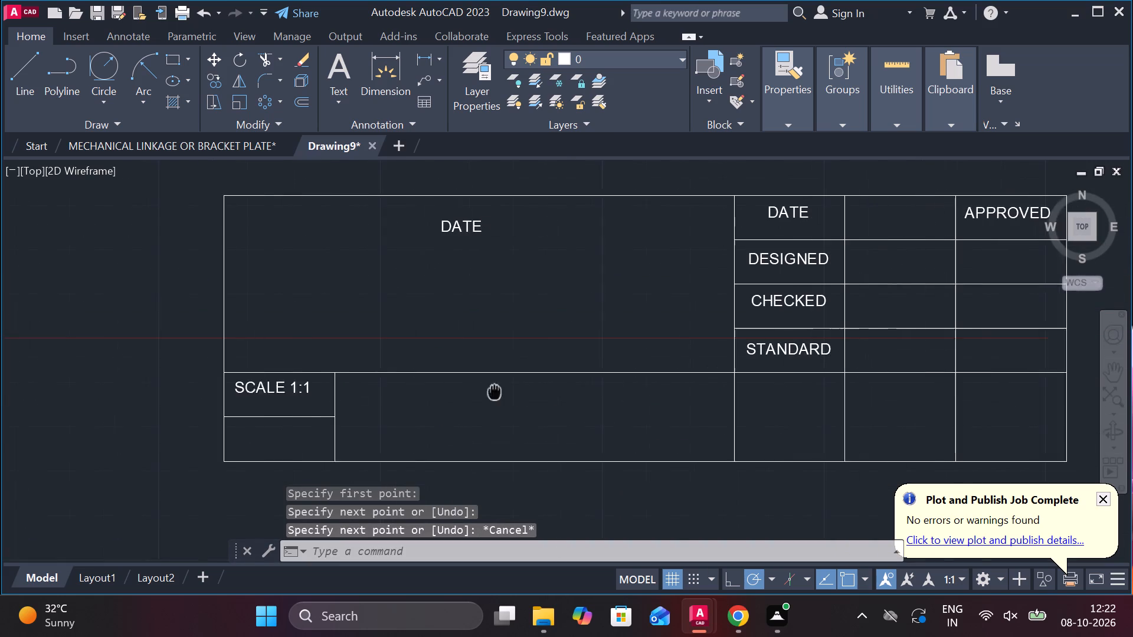
{"action": "double_click", "coordinate": [465, 229]}
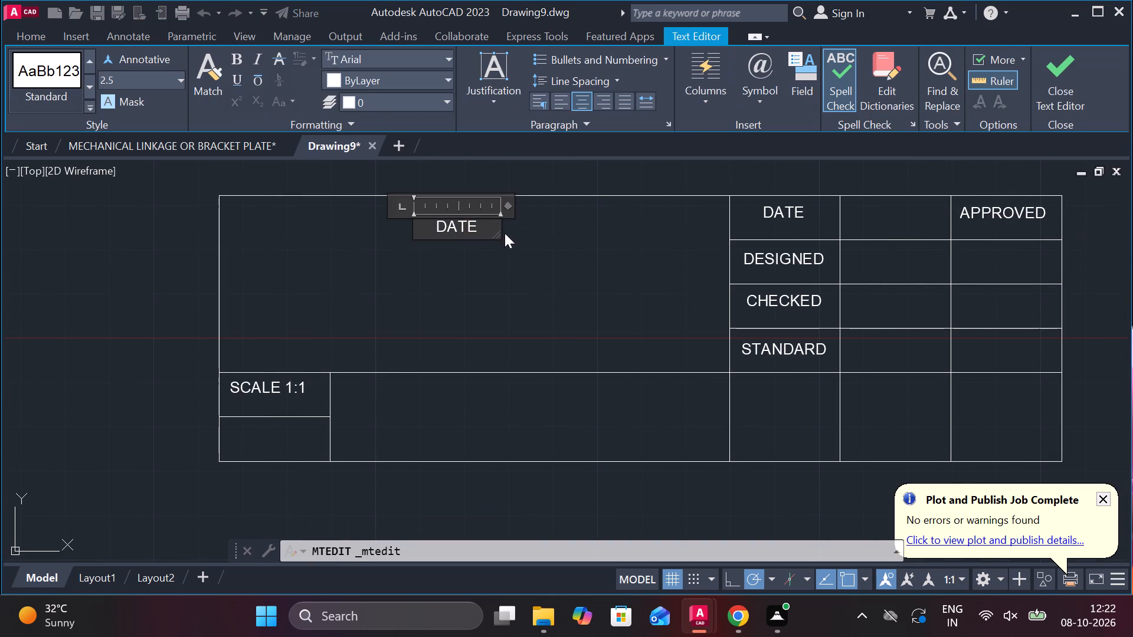
{"action": "left_click_drag", "start_coordinate": [486, 231], "coordinate": [414, 226]}
{"action": "left_click", "coordinate": [414, 226]}
{"action": "middle_click_drag", "start_coordinate": [546, 247], "coordinate": [618, 292]}
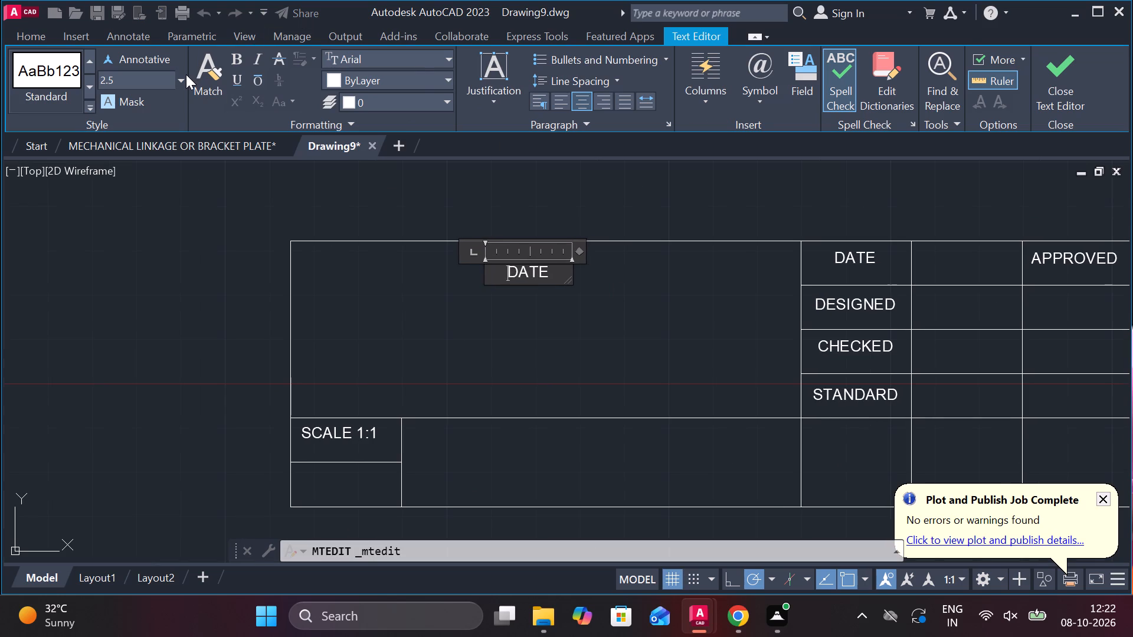
{"action": "left_click", "coordinate": [186, 74]}
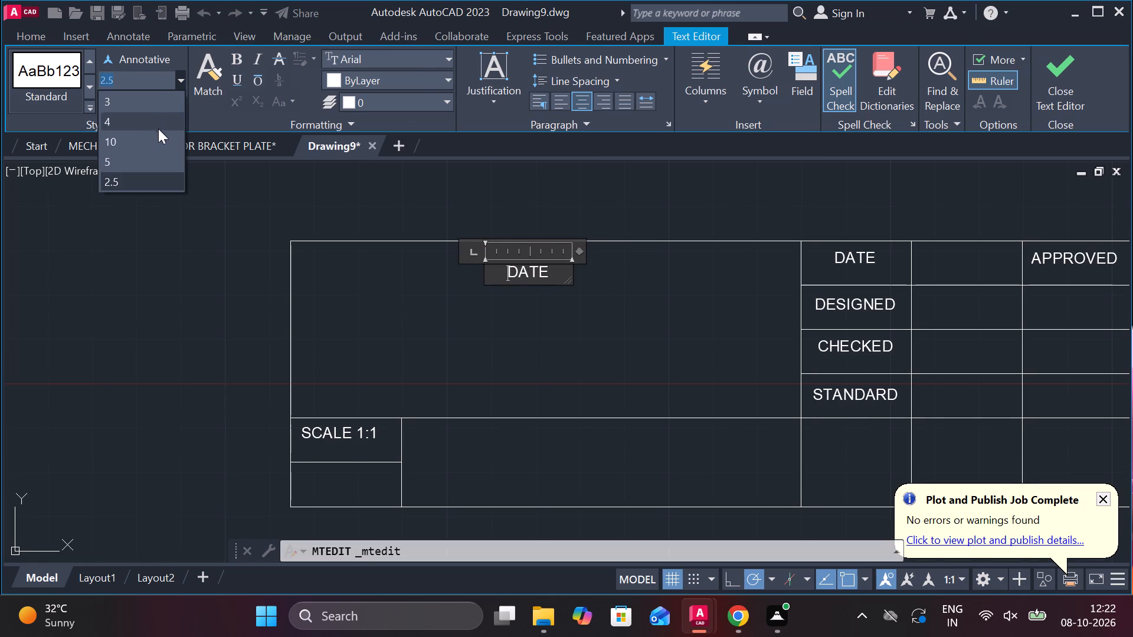
{"action": "left_click", "coordinate": [156, 142]}
{"action": "left_click_drag", "start_coordinate": [555, 270], "coordinate": [474, 267]}
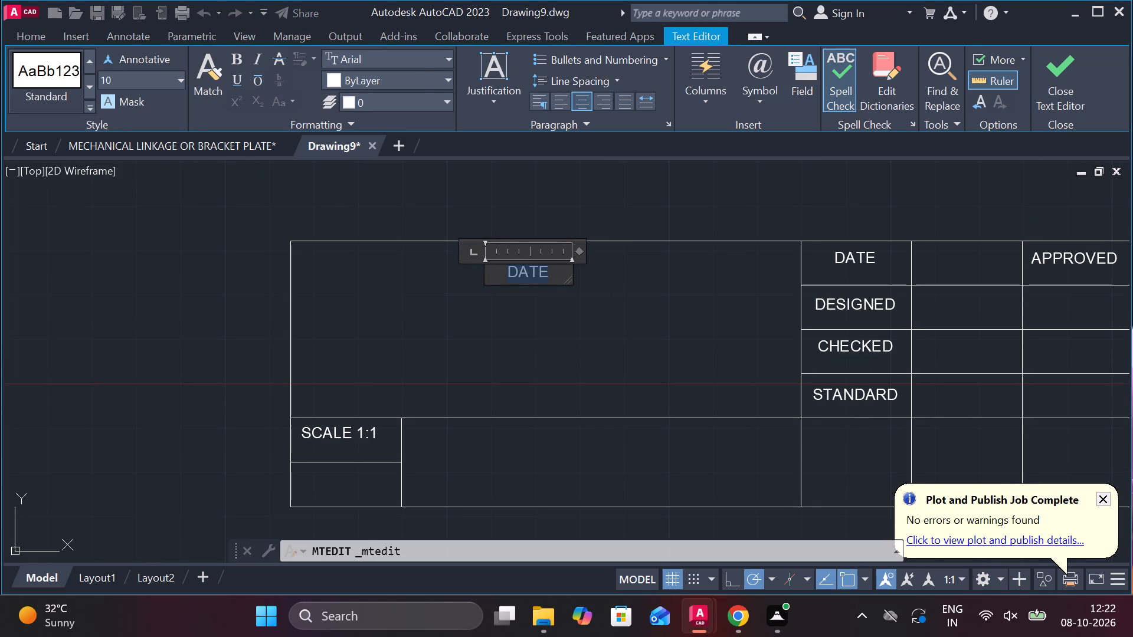
{"action": "left_click_drag", "start_coordinate": [474, 267], "coordinate": [459, 267]}
{"action": "left_click", "coordinate": [175, 80]}
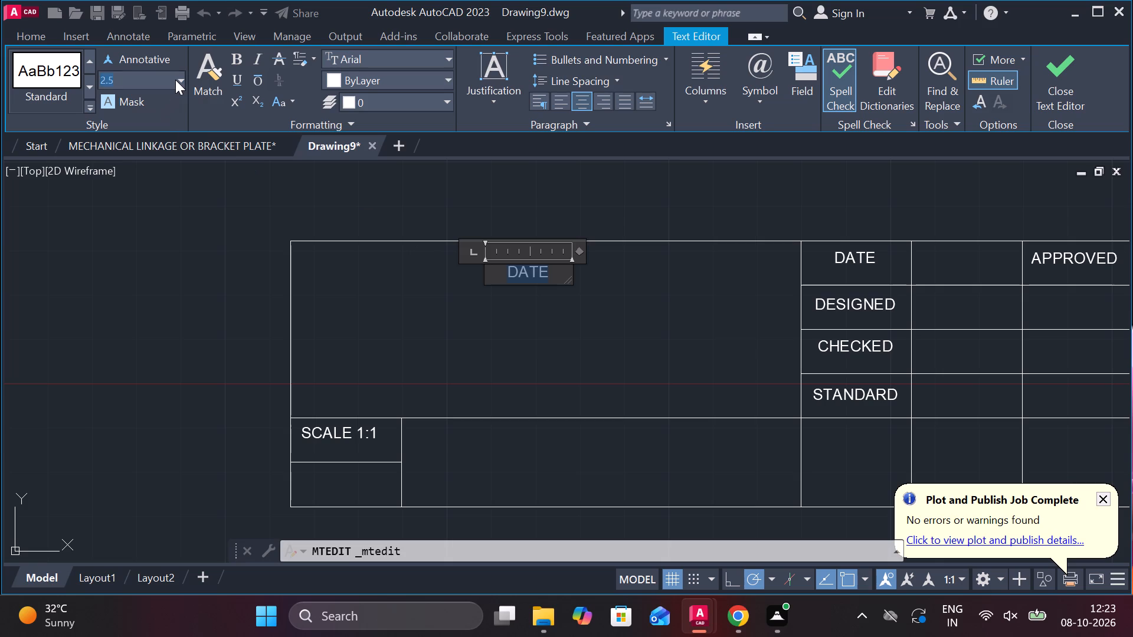
{"action": "left_click", "coordinate": [182, 82]}
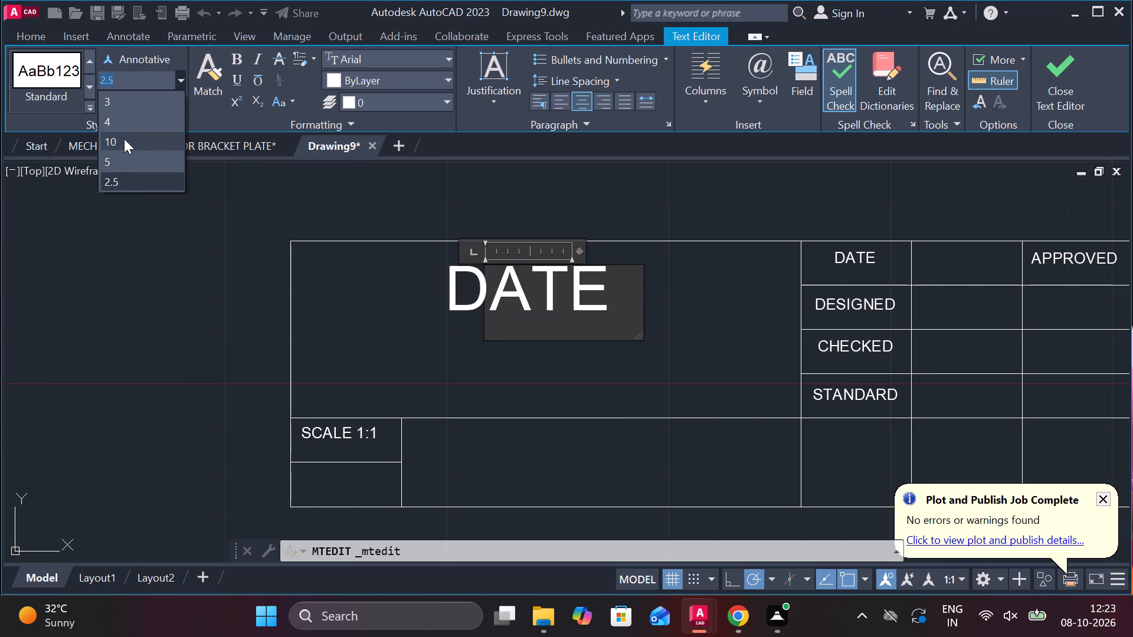
{"action": "left_click", "coordinate": [124, 139]}
{"action": "type", "text": "AUTO CAD"}
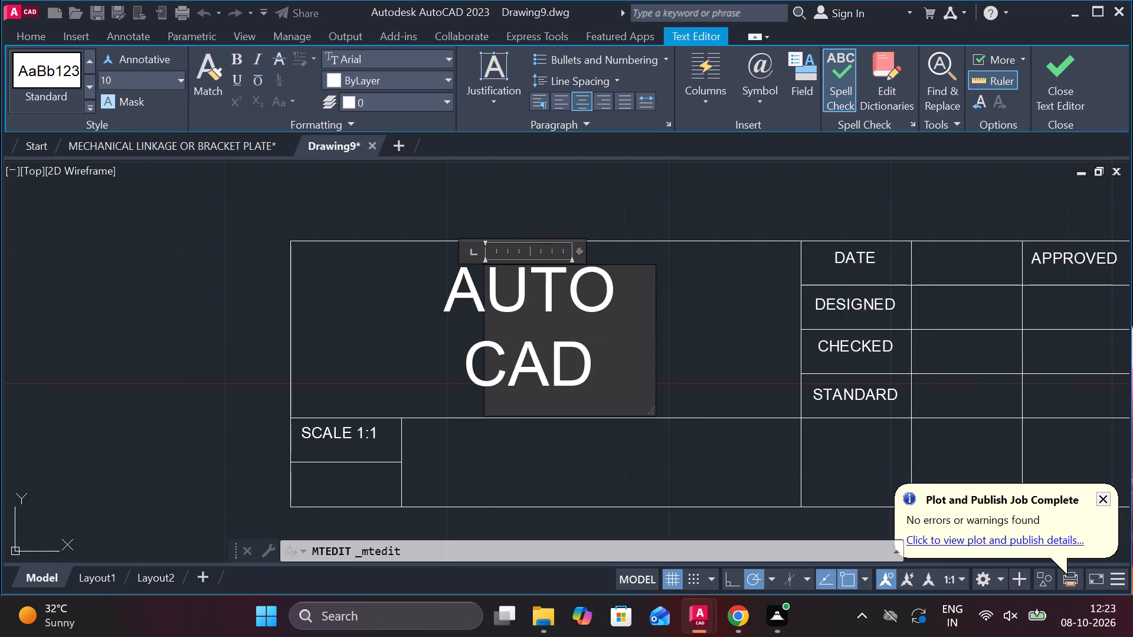
{"action": "left_click_drag", "start_coordinate": [655, 338], "coordinate": [834, 302]}
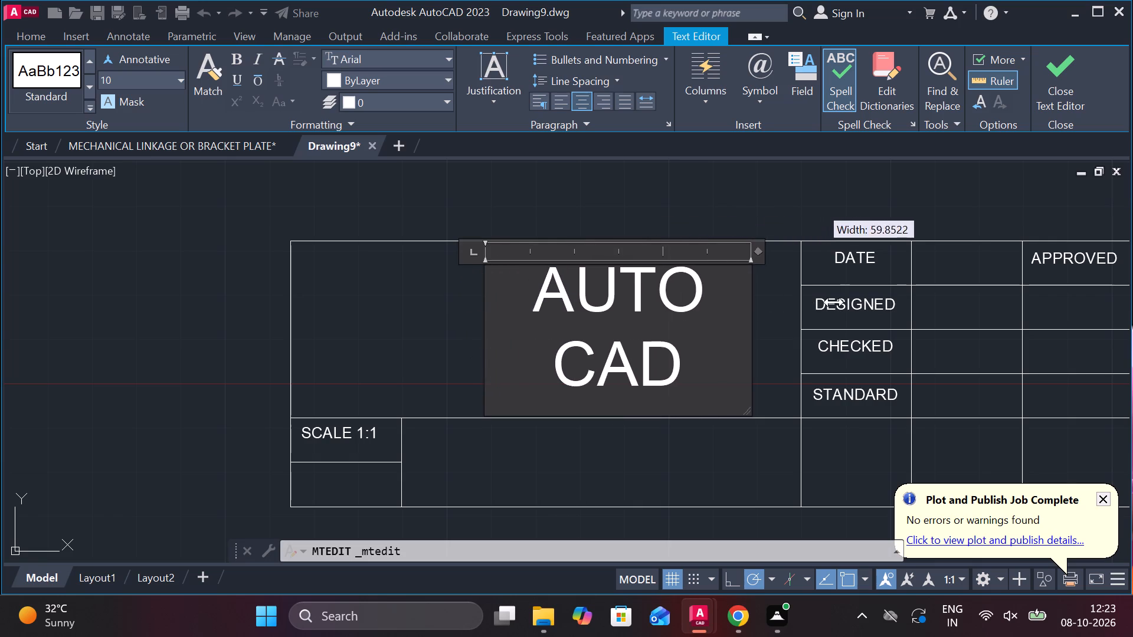
{"action": "left_click_drag", "start_coordinate": [834, 302], "coordinate": [892, 306]}
{"action": "left_click", "coordinate": [1087, 76]}
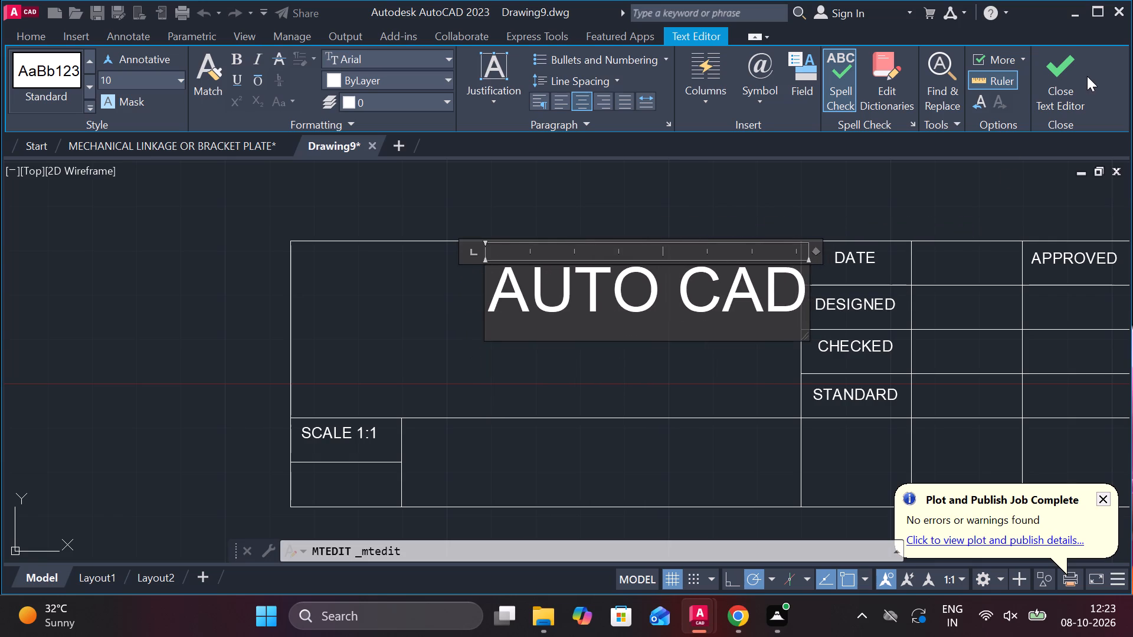
{"action": "left_click", "coordinate": [1065, 84]}
Move the AUTO CAD text toward the middle of the large upper-left cell.
{"action": "left_click", "coordinate": [642, 278]}
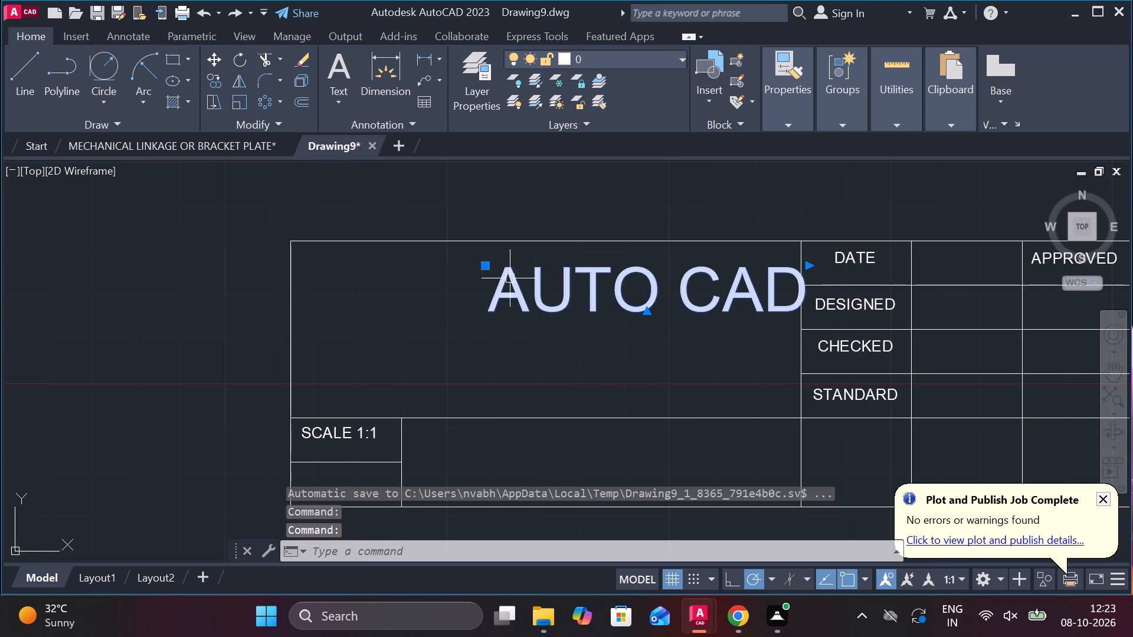
{"action": "left_click", "coordinate": [482, 267]}
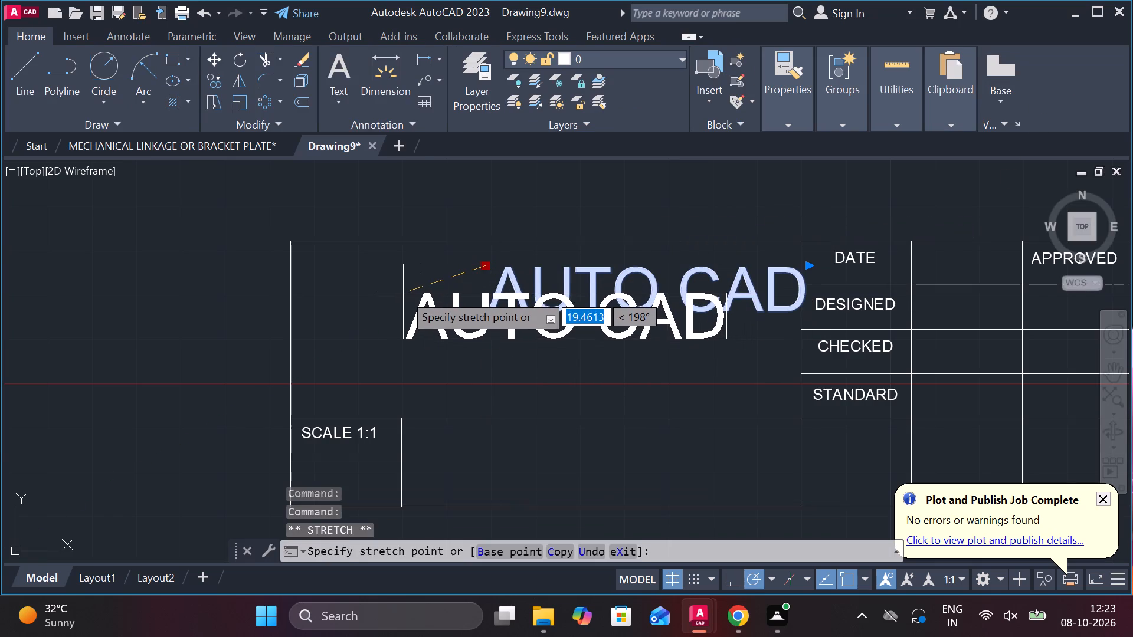
{"action": "left_click", "coordinate": [403, 293]}
Add multiline text reading DRAWING NO in the bottom row, directly below the STANDARD cell.
{"action": "scroll", "coordinate": [425, 301], "scroll_direction": "down", "scroll_amount": 1}
{"action": "middle_click_drag", "start_coordinate": [471, 344], "coordinate": [391, 285]}
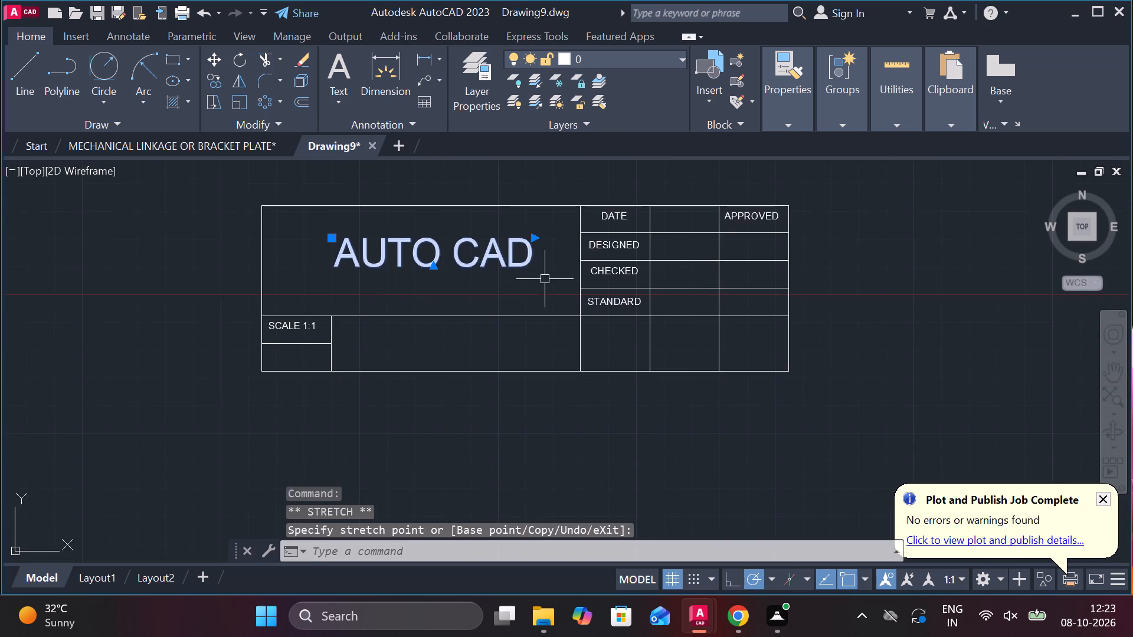
{"action": "scroll", "coordinate": [555, 277], "scroll_direction": "up", "scroll_amount": 1}
{"action": "middle_click_drag", "start_coordinate": [706, 383], "coordinate": [667, 376]}
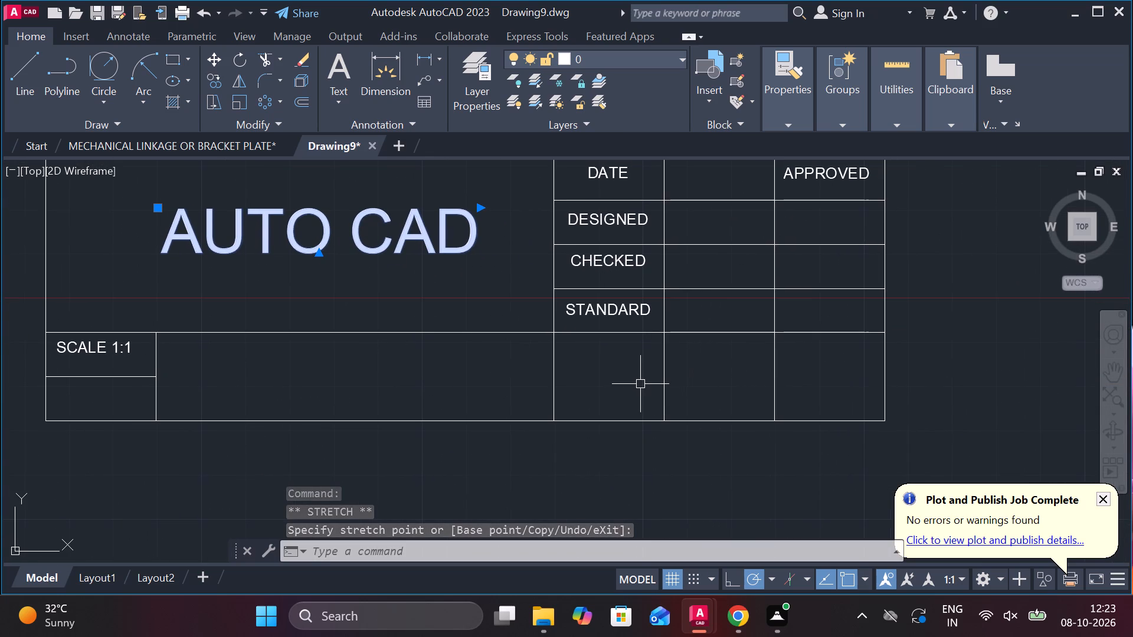
{"action": "type", "text": "MT"}
{"action": "key", "text": "Return"}
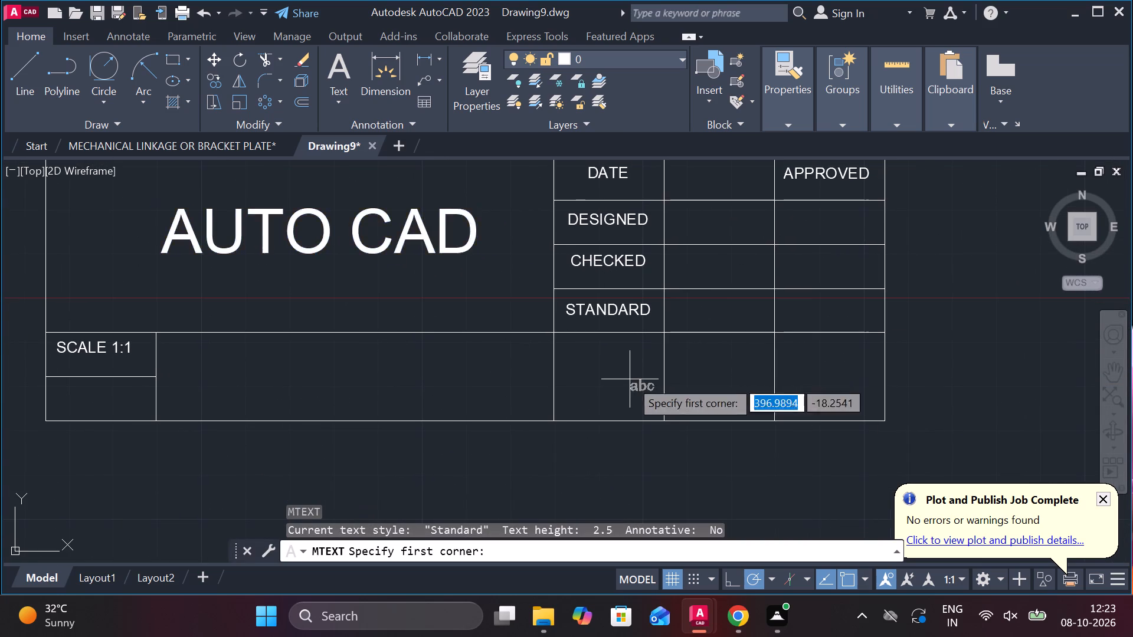
{"action": "scroll", "coordinate": [596, 363], "scroll_direction": "up", "scroll_amount": 1}
{"action": "left_click", "coordinate": [569, 337]}
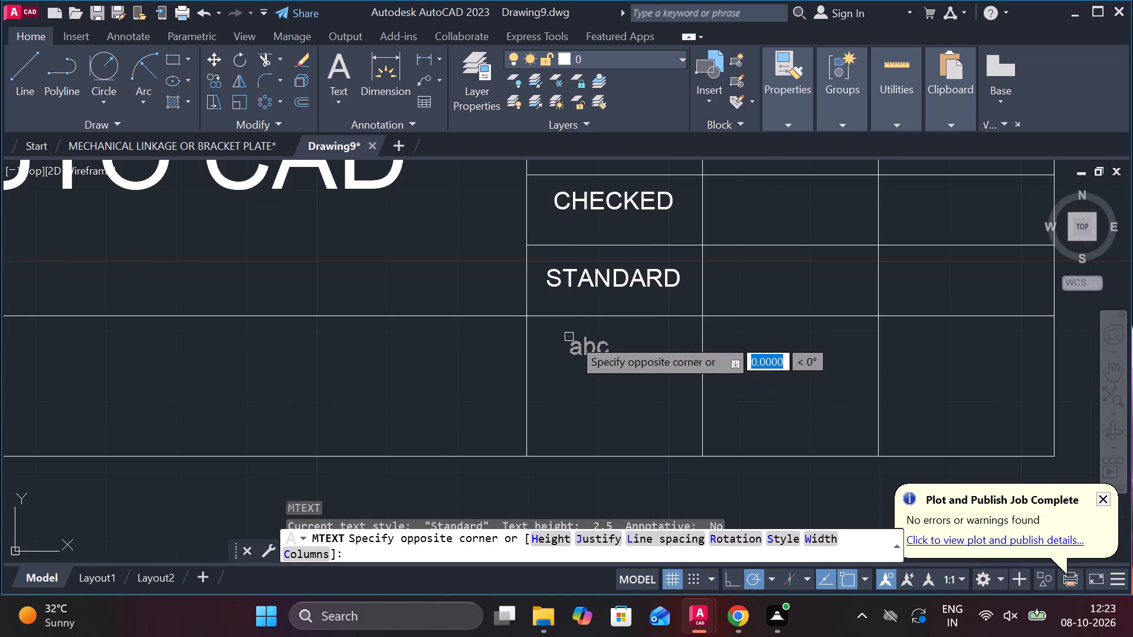
{"action": "left_click", "coordinate": [787, 378]}
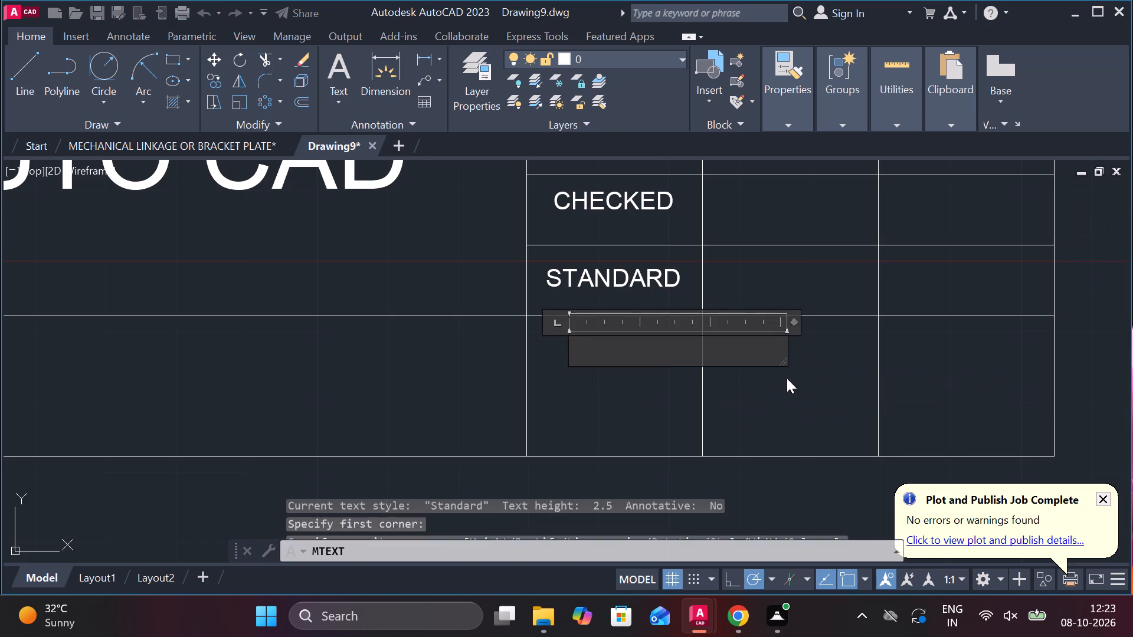
{"action": "type", "text": "DRAWING NO"}
{"action": "left_click", "coordinate": [1056, 93]}
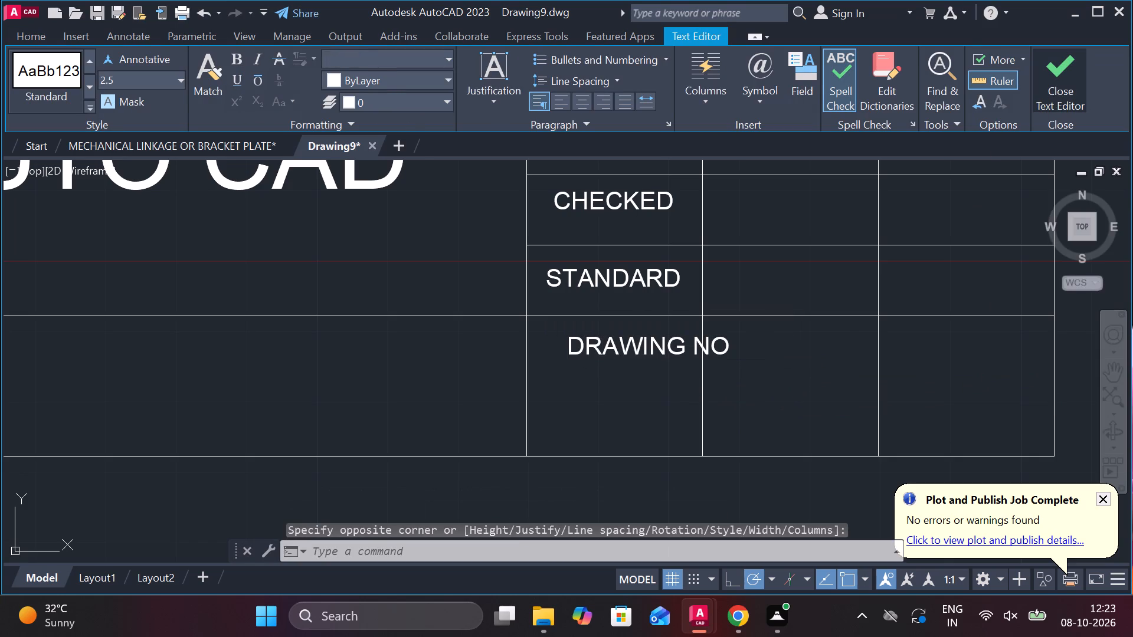
Trim away the two inner vertical lines in the bottom row beneath the grid, merging the DRAWING NO area into one cell.
{"action": "type", "text": "TR"}
{"action": "key", "text": "space"}
{"action": "left_click_drag", "start_coordinate": [952, 383], "coordinate": [648, 418]}
{"action": "scroll", "coordinate": [675, 336], "scroll_direction": "up", "scroll_amount": 2}
{"action": "left_click_drag", "start_coordinate": [693, 316], "coordinate": [811, 317]}
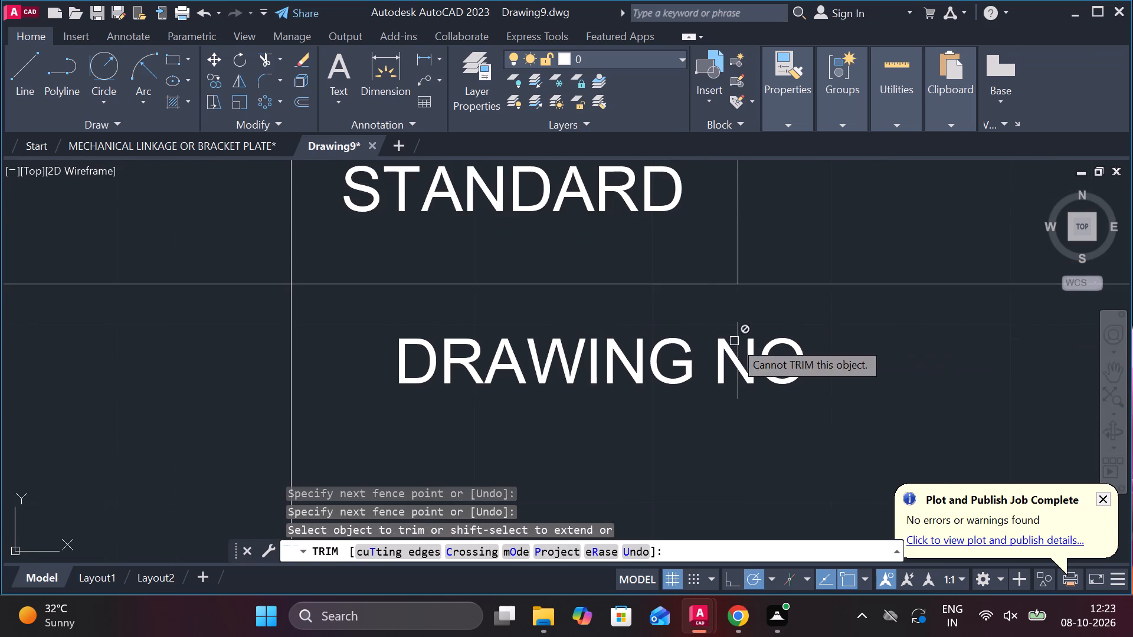
{"action": "left_click", "coordinate": [735, 330]}
{"action": "scroll", "coordinate": [852, 320], "scroll_direction": "down", "scroll_amount": 1}
{"action": "middle_click_drag", "start_coordinate": [892, 335], "coordinate": [513, 321]}
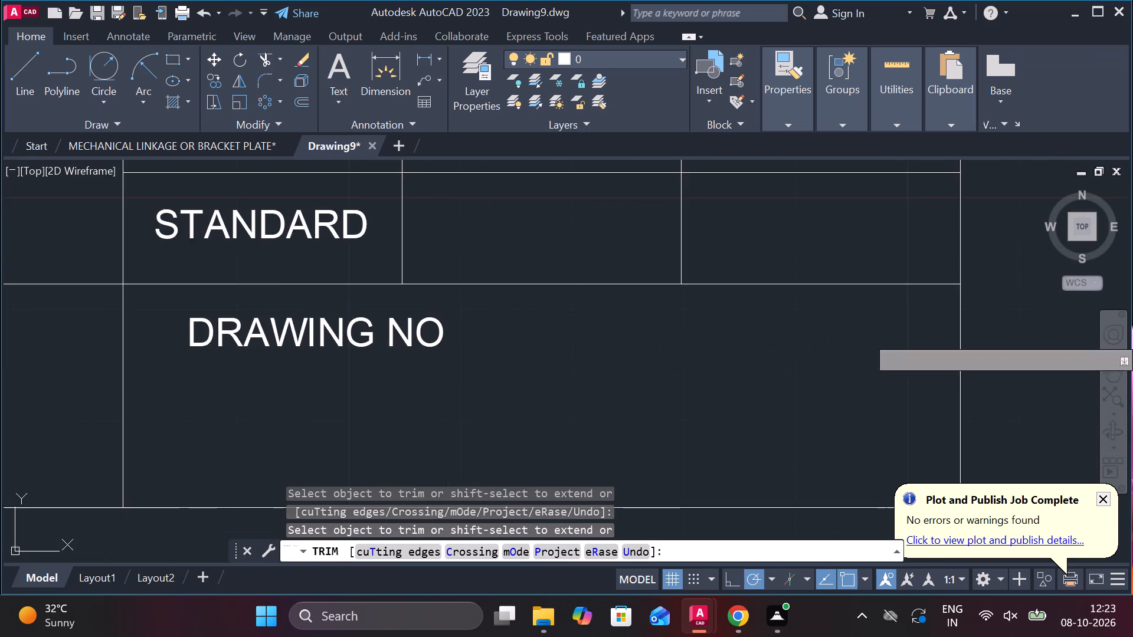
Add multiline text reading SHEET NO: 1 of 1 in the lower-right area of the DRAWING NO cell.
{"action": "scroll", "coordinate": [605, 348], "scroll_direction": "down", "scroll_amount": 1}
{"action": "key", "text": "Escape"}
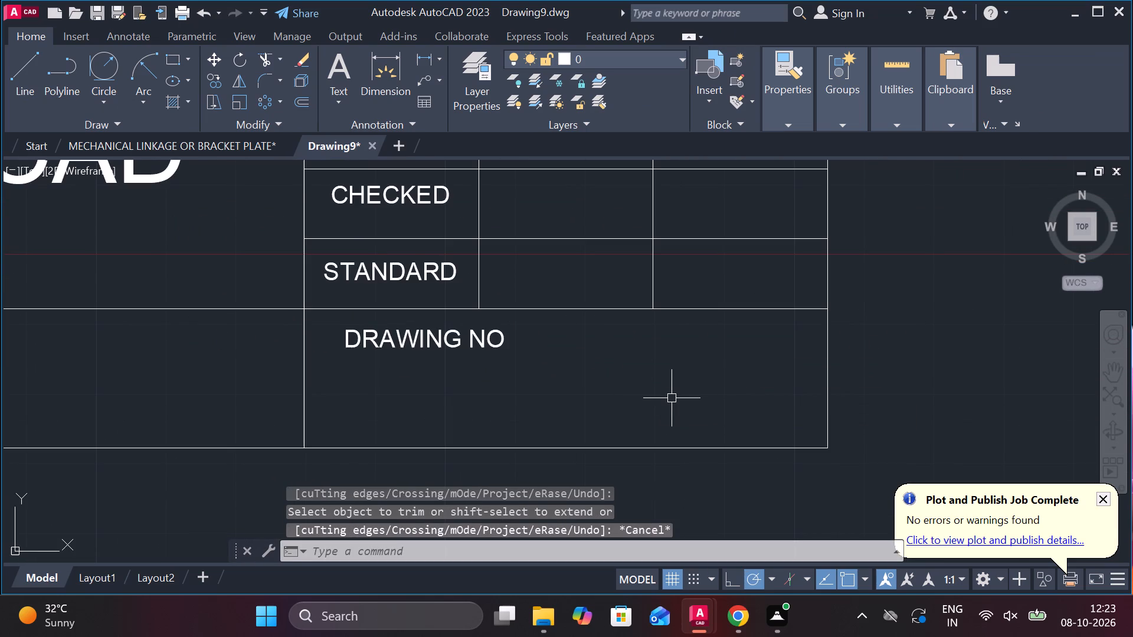
{"action": "type", "text": "MT"}
{"action": "key", "text": "space"}
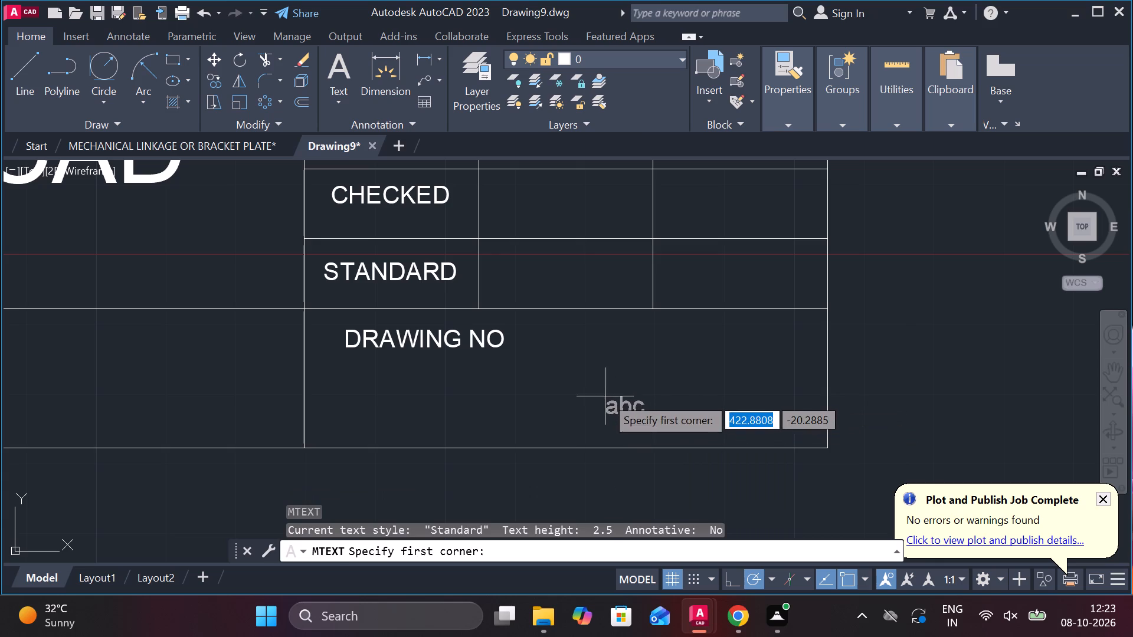
{"action": "left_click", "coordinate": [605, 396]}
{"action": "left_click", "coordinate": [803, 432]}
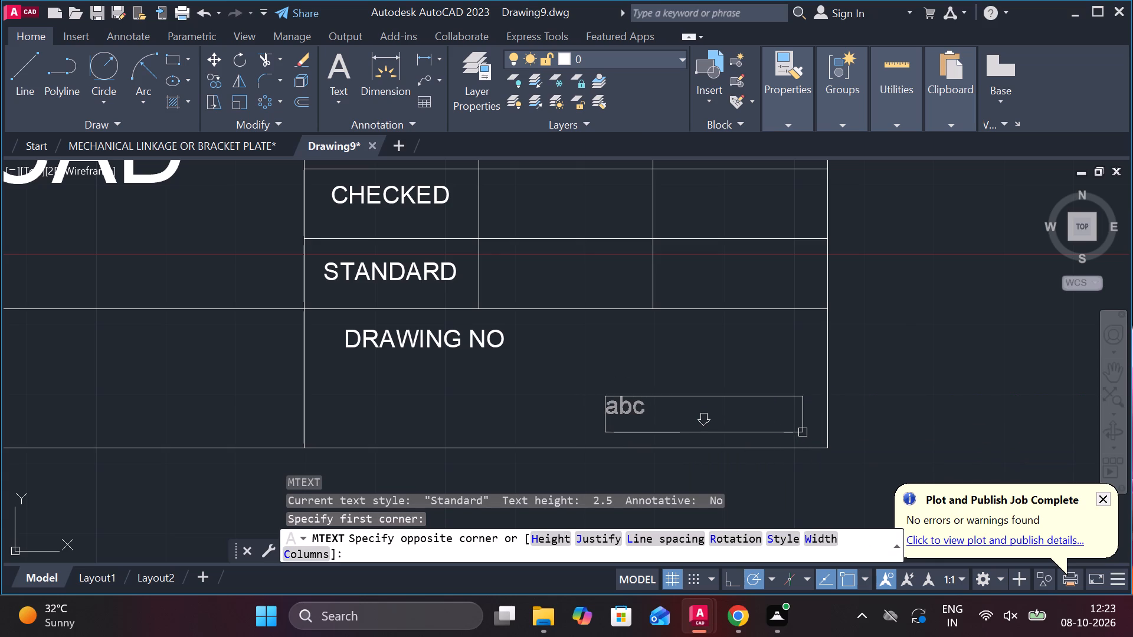
{"action": "type", "text": "SHE"}
{"action": "type", "text": "ET NO"}
{"action": "key", "text": "space"}
{"action": "key", "text": "1"}
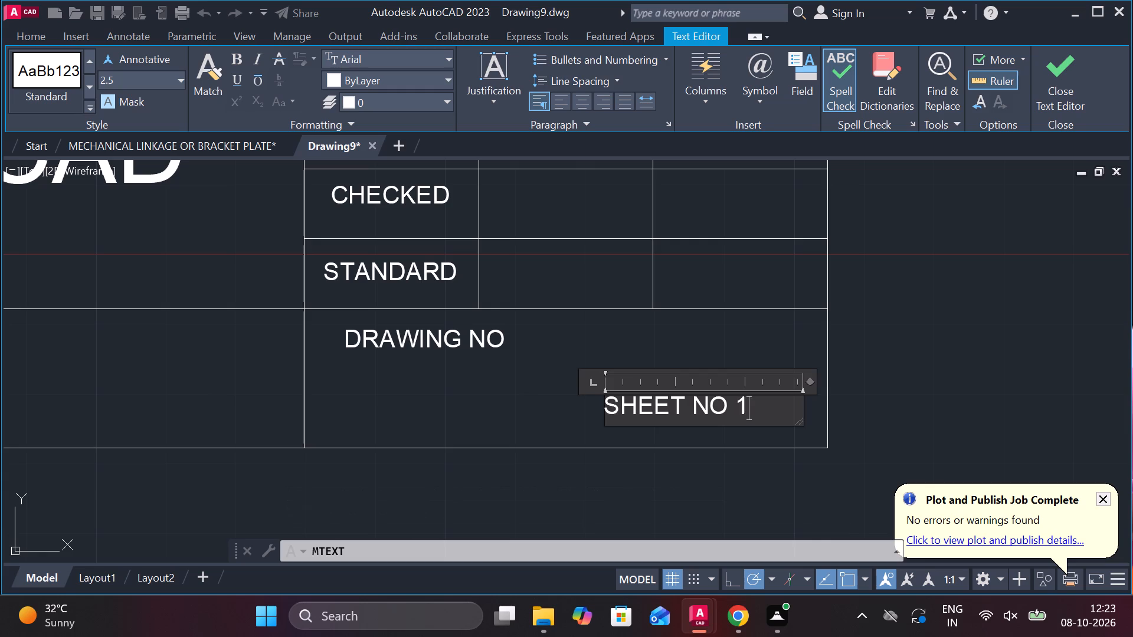
{"action": "key", "text": "space"}
{"action": "type", "text": "of 1"}
{"action": "left_click", "coordinate": [726, 405]}
{"action": "key", "text": "shift+colon"}
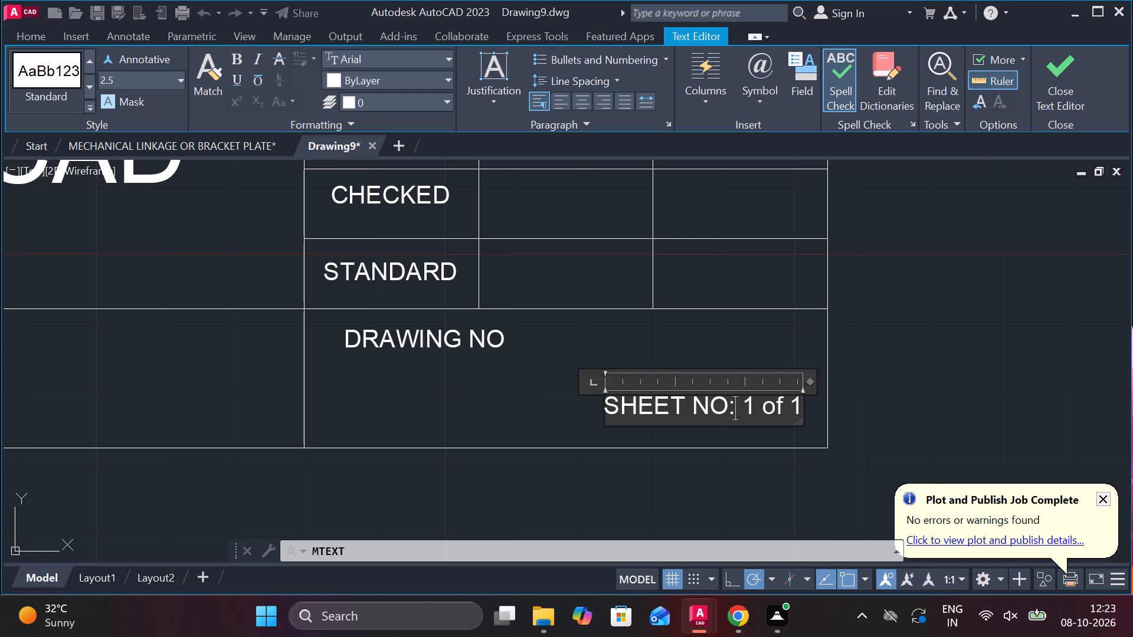
{"action": "left_click", "coordinate": [1056, 57]}
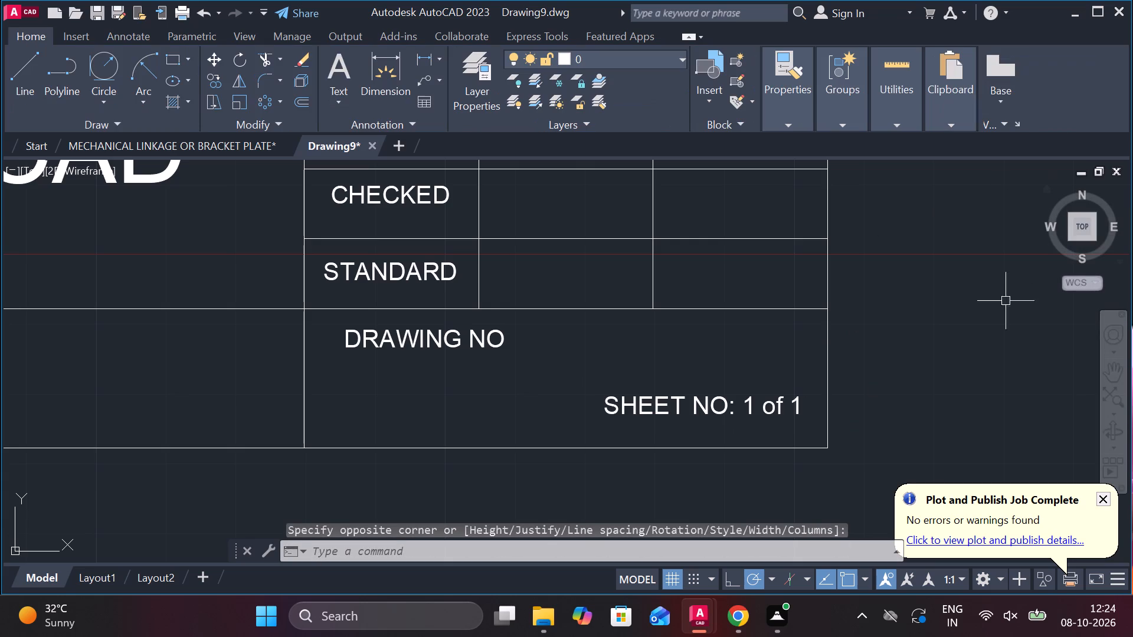
Draw a circle of diameter 3 near the left side of the empty cell below SCALE 1:1.
{"action": "scroll", "coordinate": [736, 396], "scroll_direction": "up", "scroll_amount": 1}
{"action": "scroll", "coordinate": [736, 396], "scroll_direction": "down", "scroll_amount": 3}
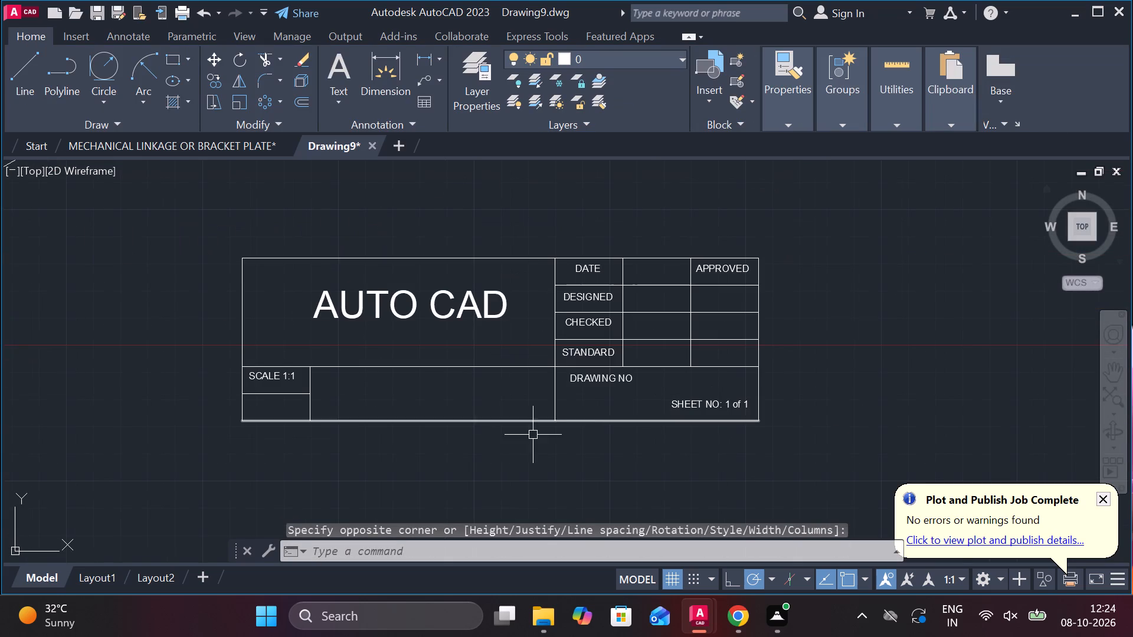
{"action": "middle_click_drag", "start_coordinate": [441, 408], "coordinate": [533, 411]}
{"action": "scroll", "coordinate": [485, 406], "scroll_direction": "up", "scroll_amount": 2}
{"action": "middle_click_drag", "start_coordinate": [491, 408], "coordinate": [575, 367]}
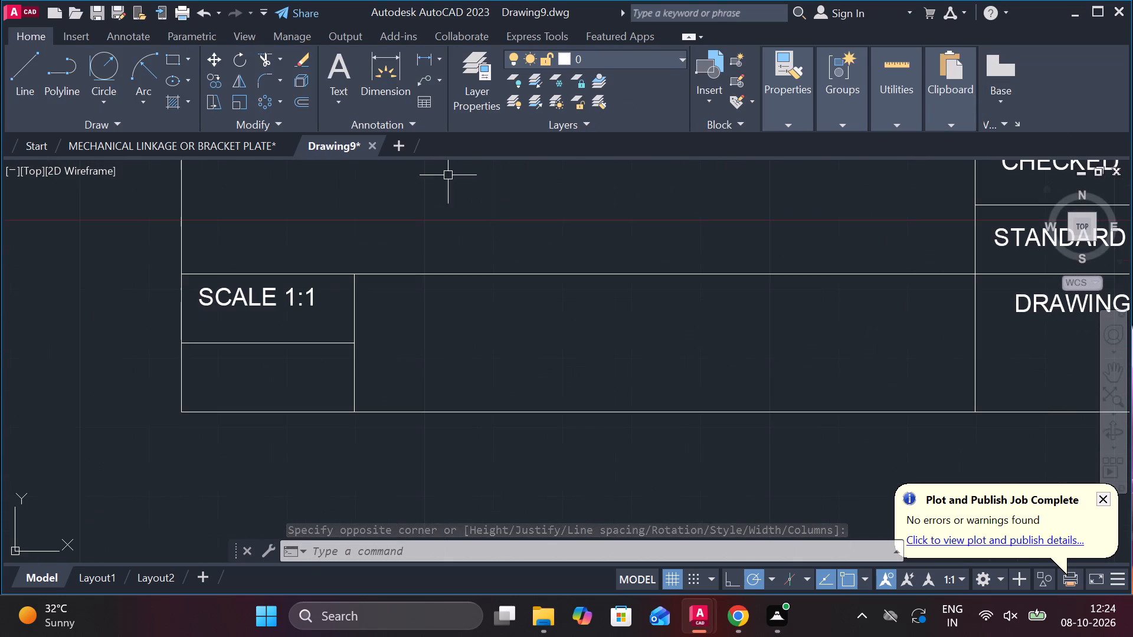
{"action": "key", "text": "c"}
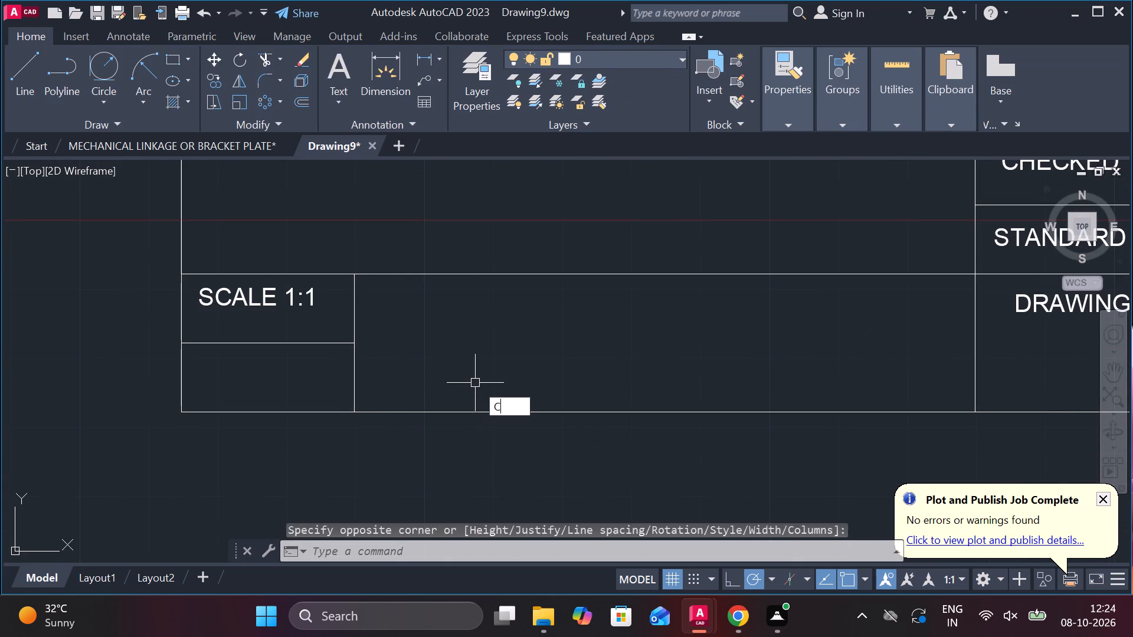
{"action": "key", "text": "space"}
{"action": "scroll", "coordinate": [441, 366], "scroll_direction": "up", "scroll_amount": 1}
{"action": "middle_click_drag", "start_coordinate": [451, 366], "coordinate": [592, 342]}
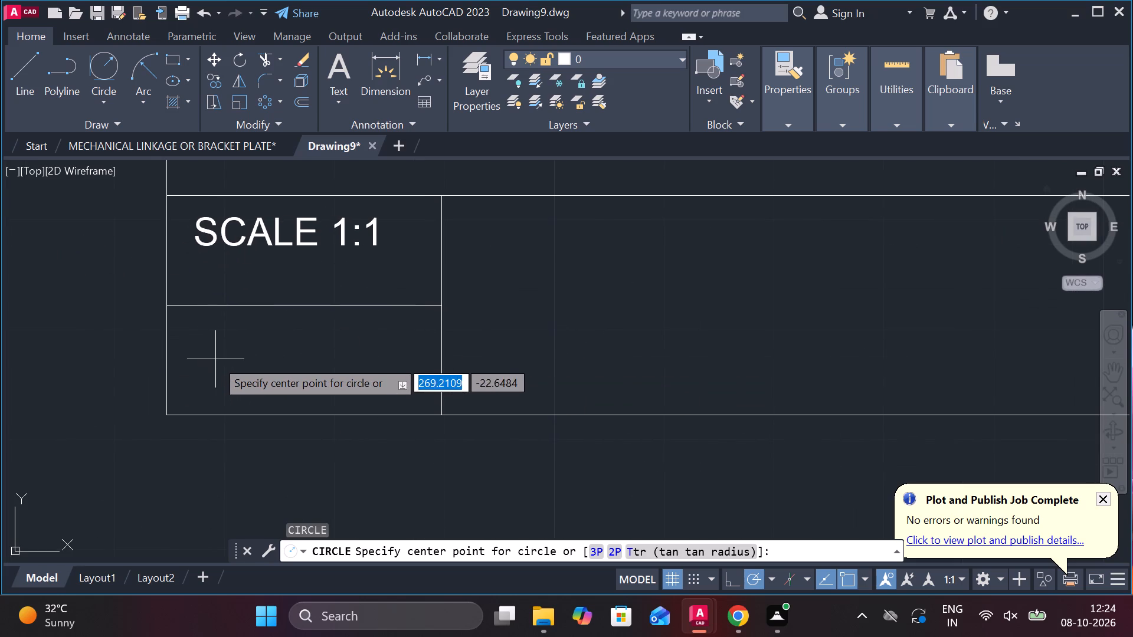
{"action": "left_click", "coordinate": [215, 359]}
{"action": "type", "text": "d"}
{"action": "key", "text": "space"}
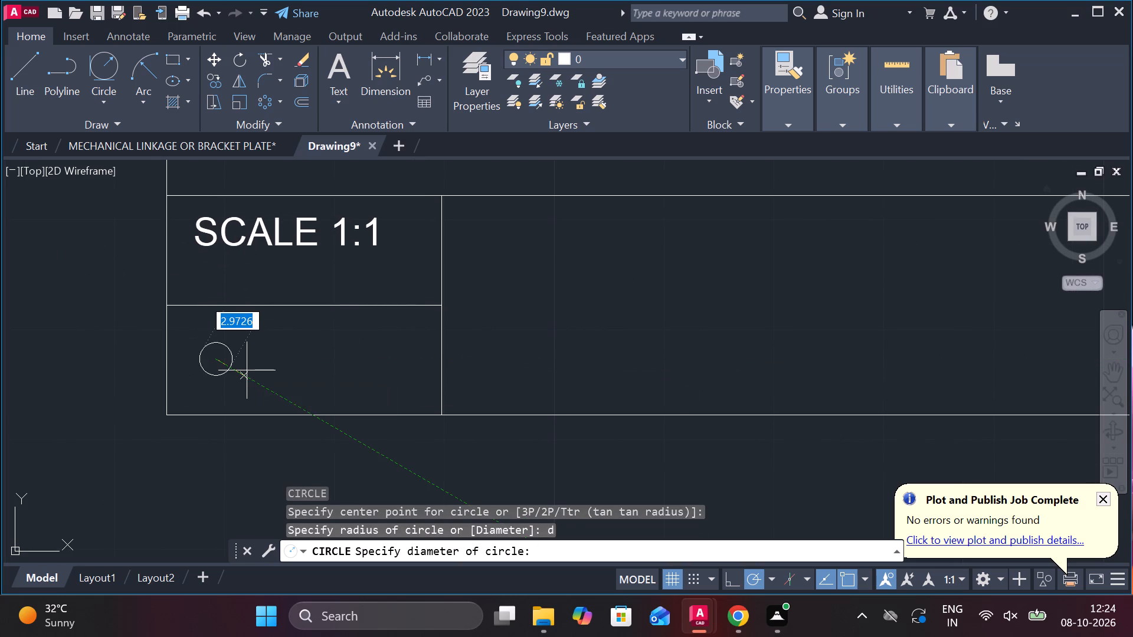
{"action": "type", "text": "3"}
{"action": "key", "text": "space"}
Draw a concentric circle of diameter 5 around the small circle below SCALE 1:1.
{"action": "key", "text": "space"}
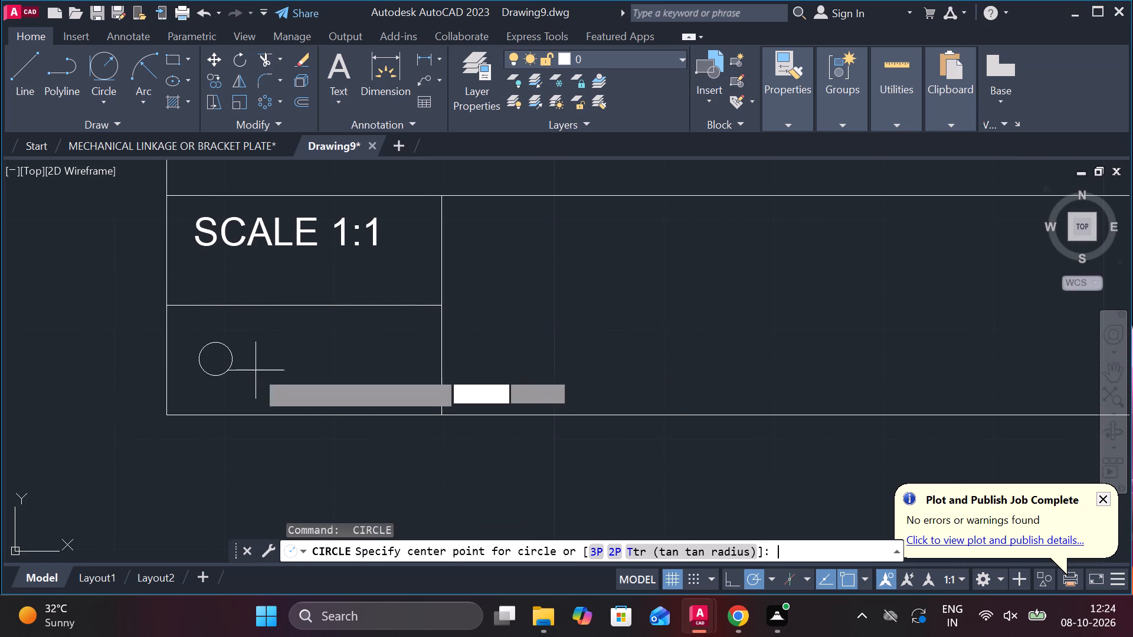
{"action": "left_click", "coordinate": [218, 357]}
{"action": "type", "text": "d 5"}
{"action": "key", "text": "Return"}
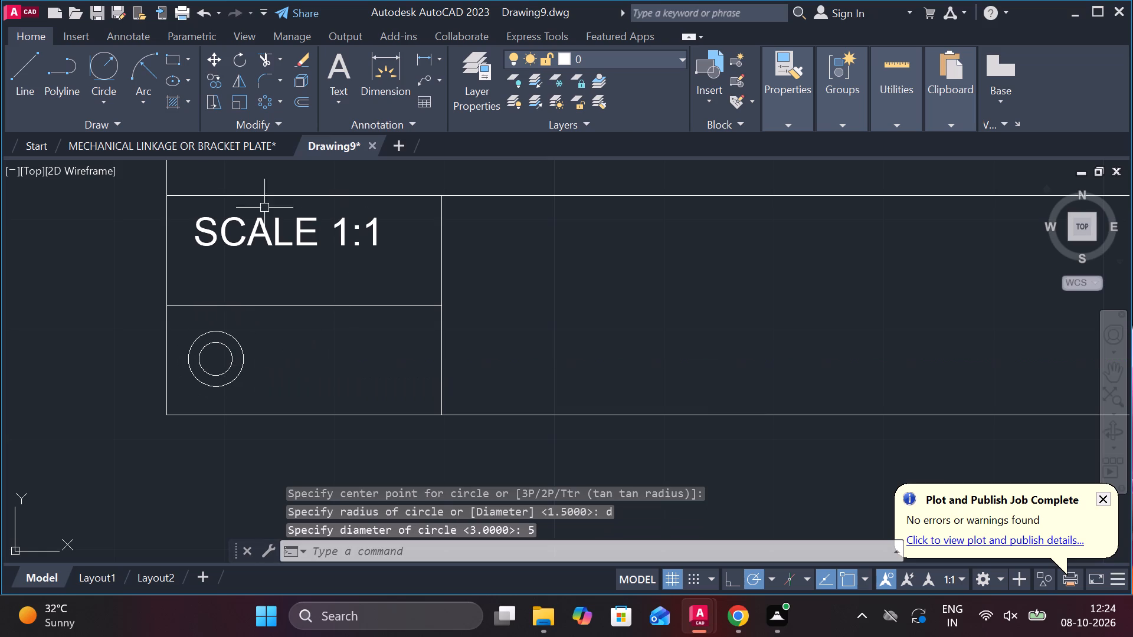
Draw a vertical line to the right of the concentric circles, starting level with the outer circle's top quadrant.
{"action": "left_click", "coordinate": [20, 66]}
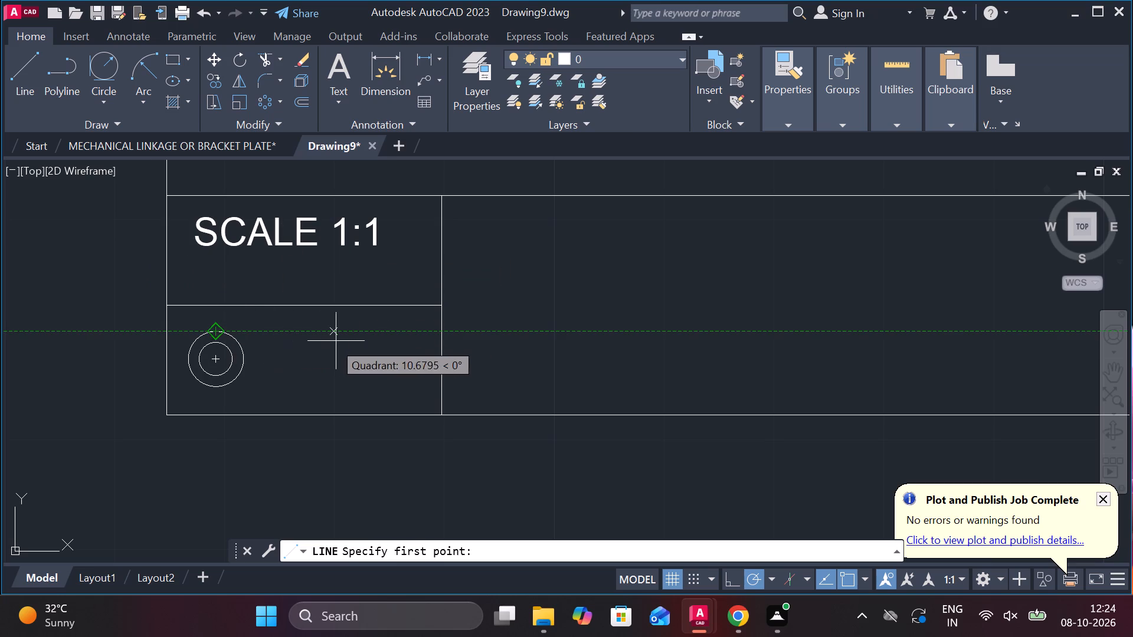
{"action": "left_click", "coordinate": [356, 339]}
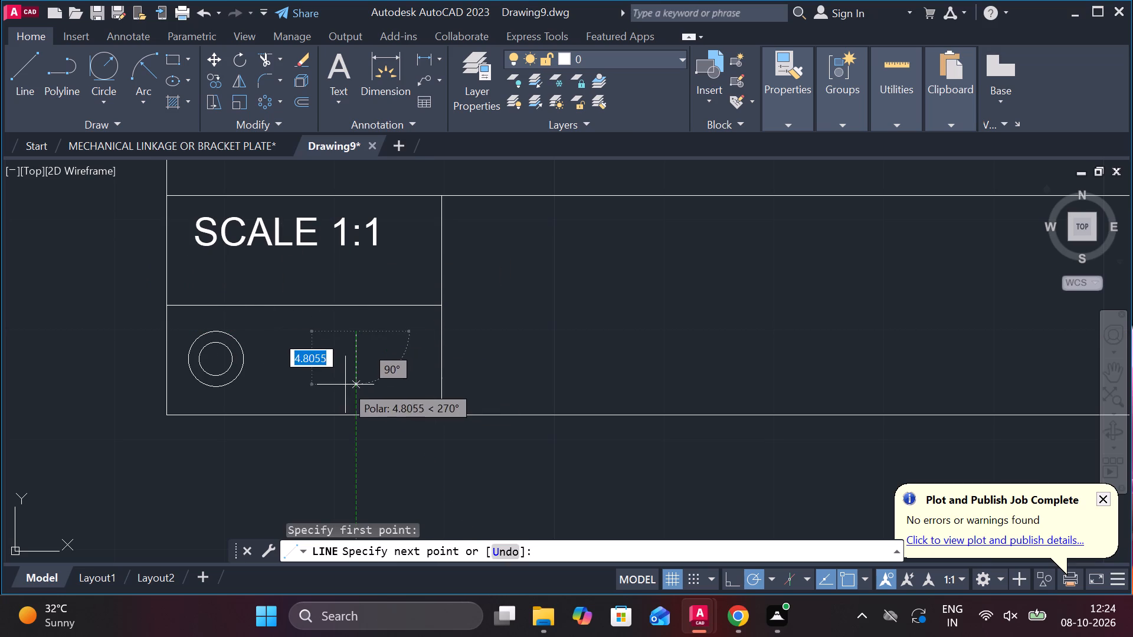
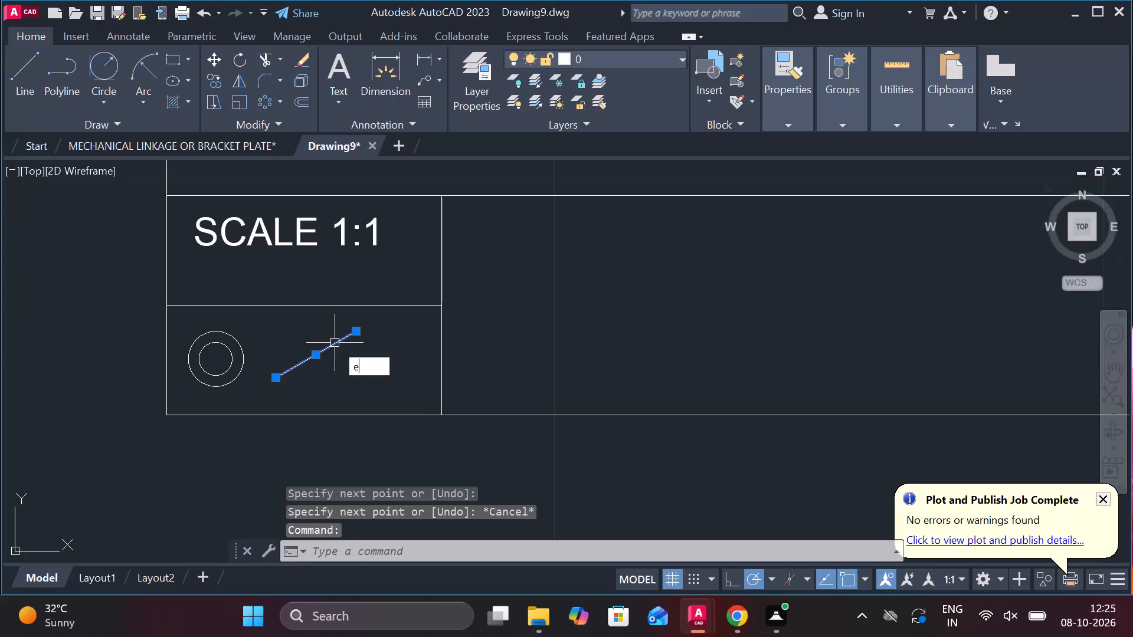
Draw a vertical line well to the right of the concentric circles, spanning from the outer circle's top quadrant level to its bottom quadrant level.
{"action": "key", "text": "l"}
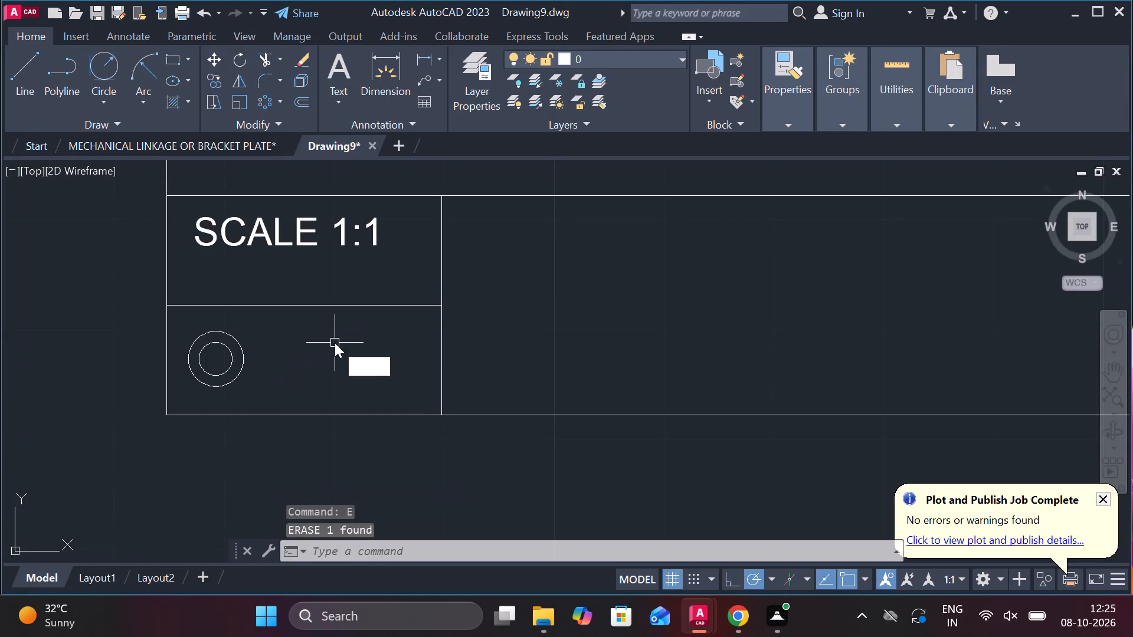
{"action": "key", "text": "Return"}
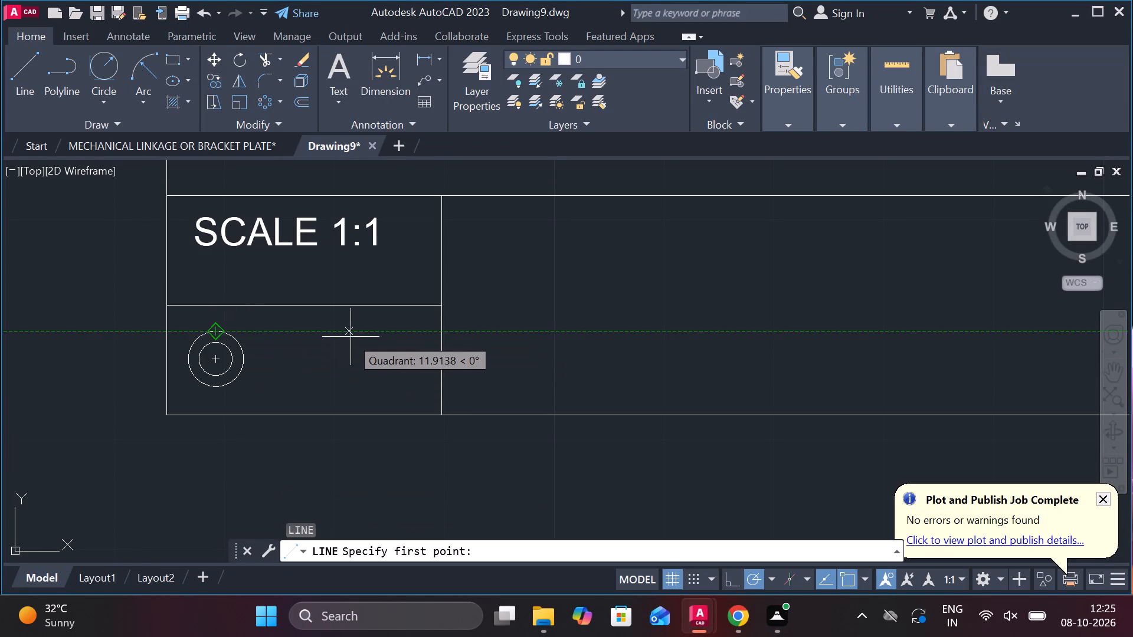
{"action": "left_click", "coordinate": [369, 337]}
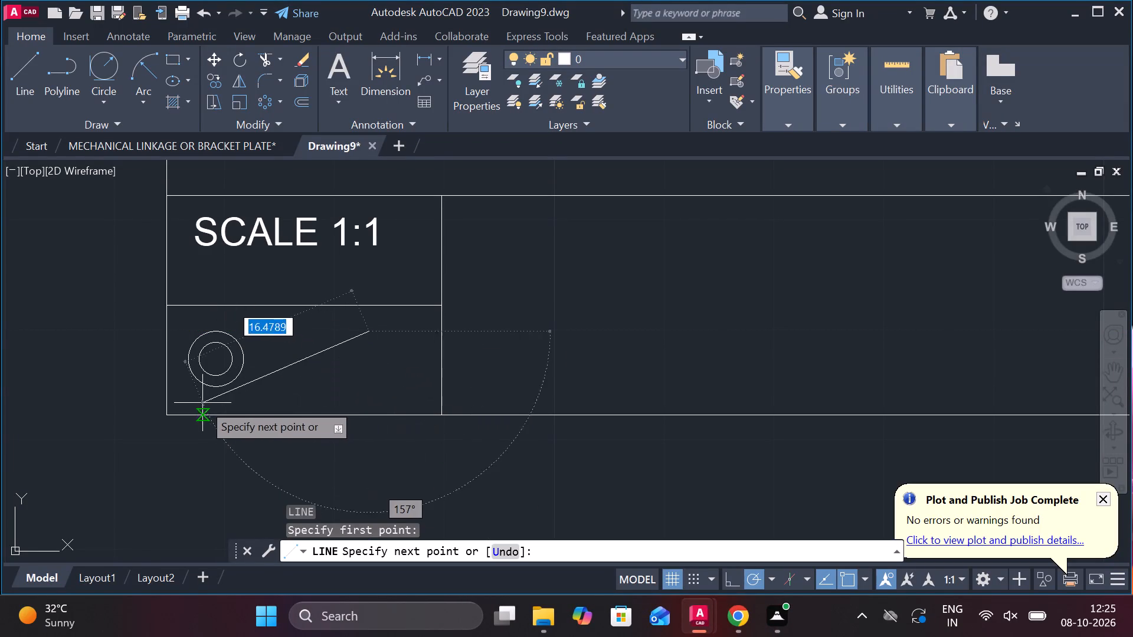
{"action": "left_click", "coordinate": [361, 385]}
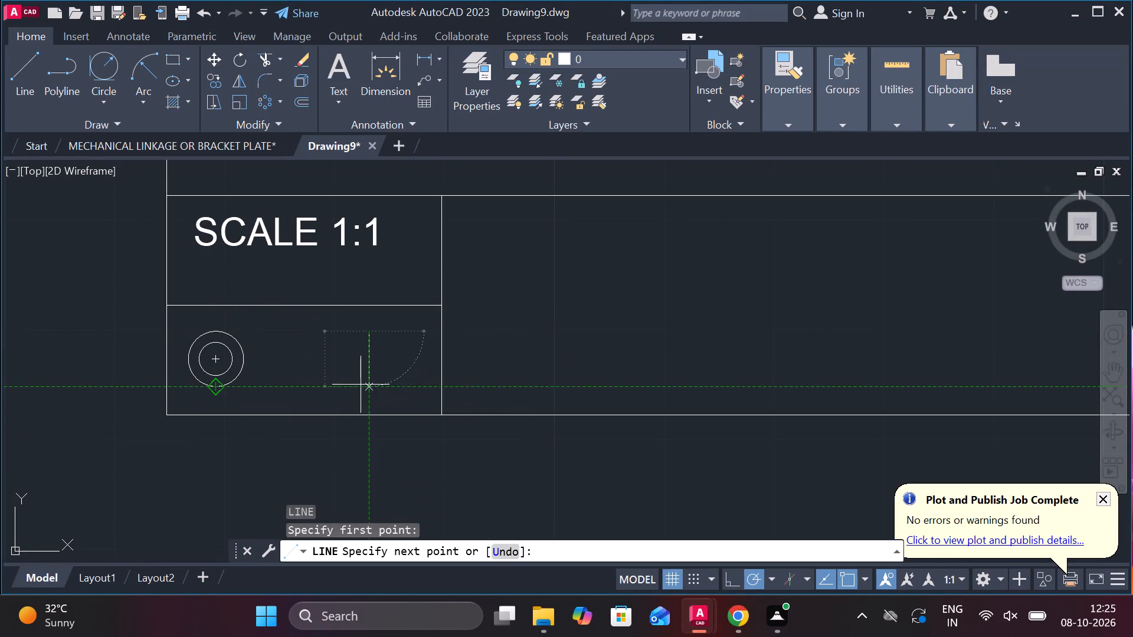
{"action": "key", "text": "Escape"}
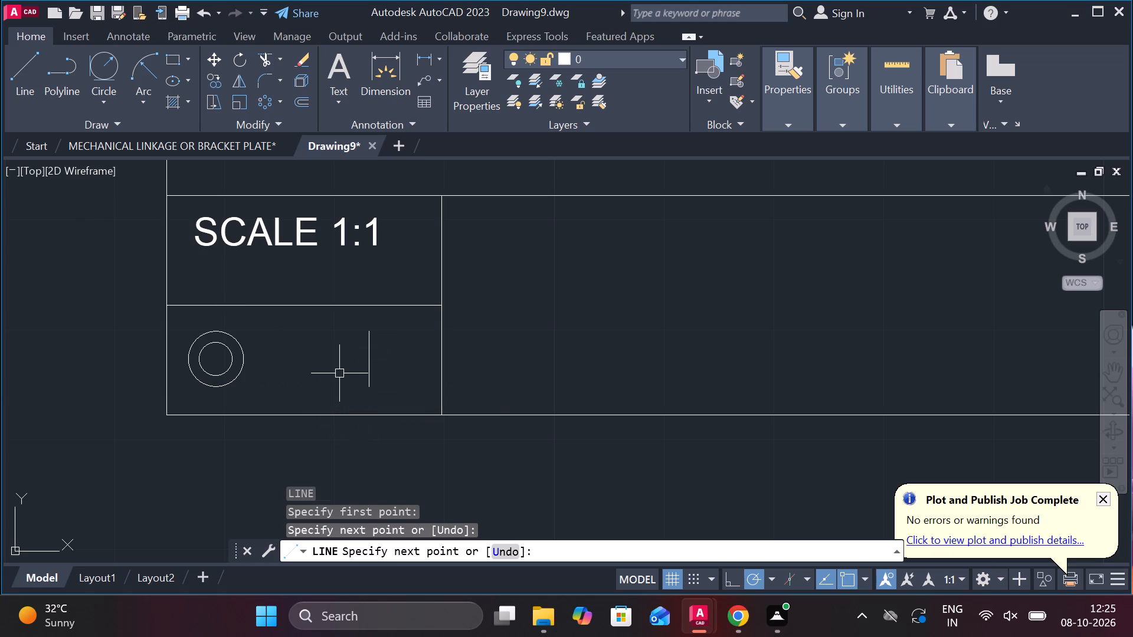
Draw a shorter vertical line level with the inner circle's quadrants, continuing from its lower end to the taller line's lower end.
{"action": "key", "text": "l"}
{"action": "key", "text": "Return"}
{"action": "scroll", "coordinate": [280, 332], "scroll_direction": "up", "scroll_amount": 1}
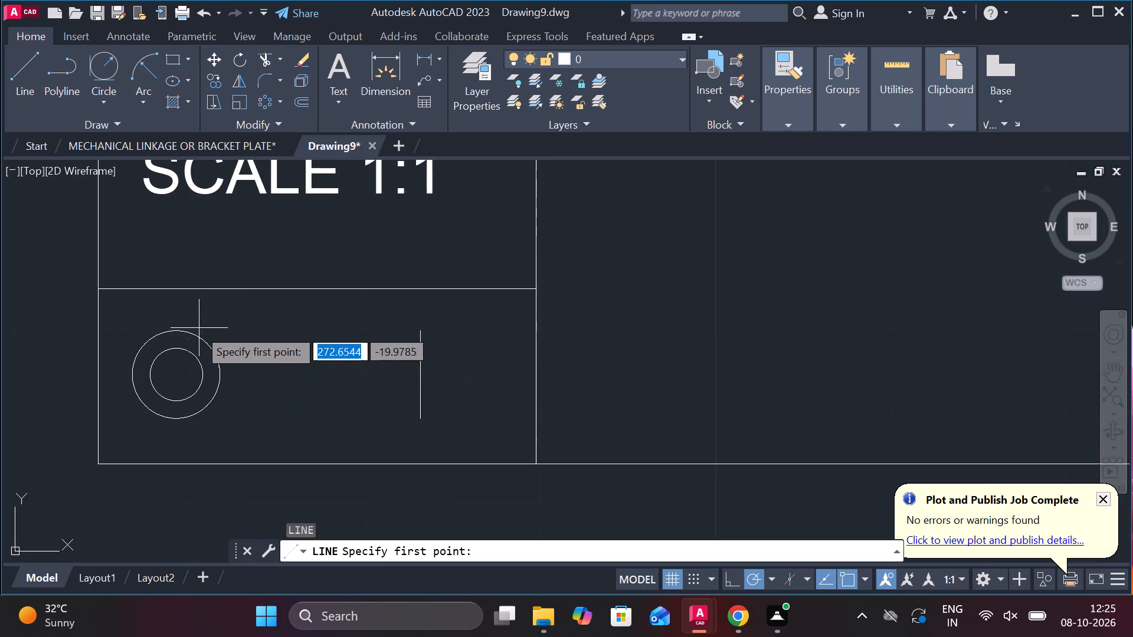
{"action": "left_click", "coordinate": [290, 349]}
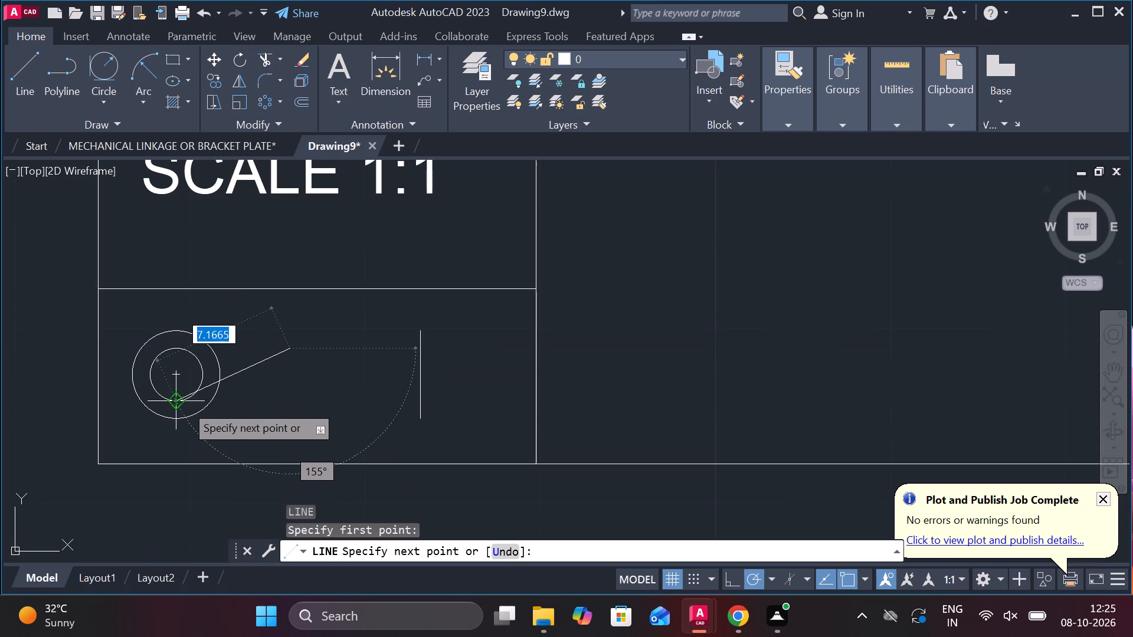
{"action": "left_click", "coordinate": [296, 405]}
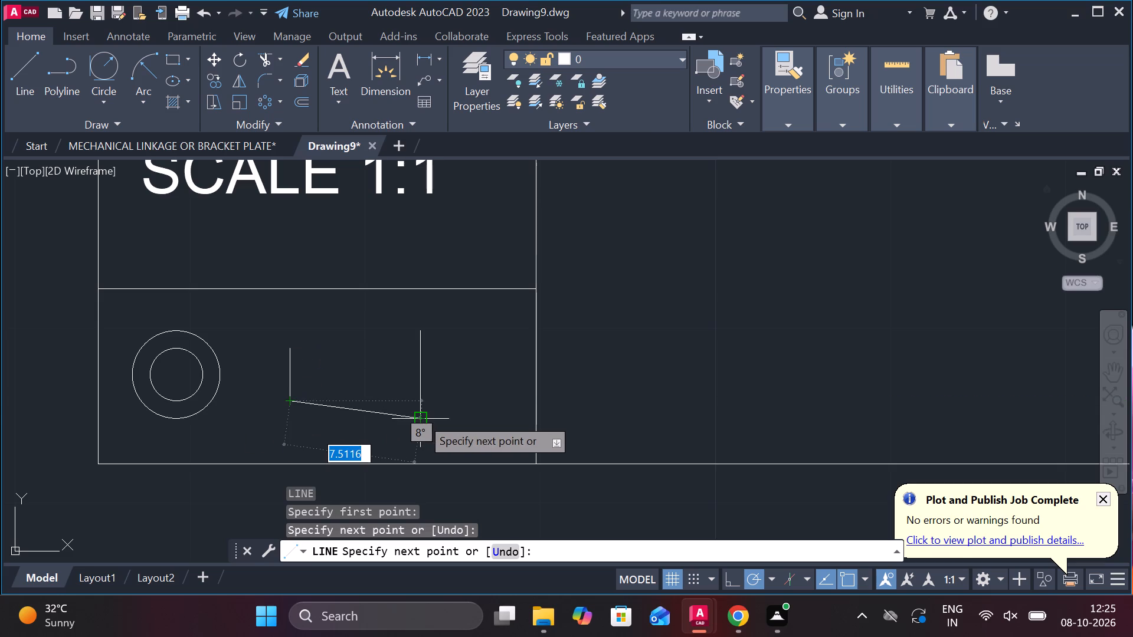
{"action": "scroll", "coordinate": [421, 417], "scroll_direction": "up", "scroll_amount": 3}
{"action": "left_click", "coordinate": [421, 420]}
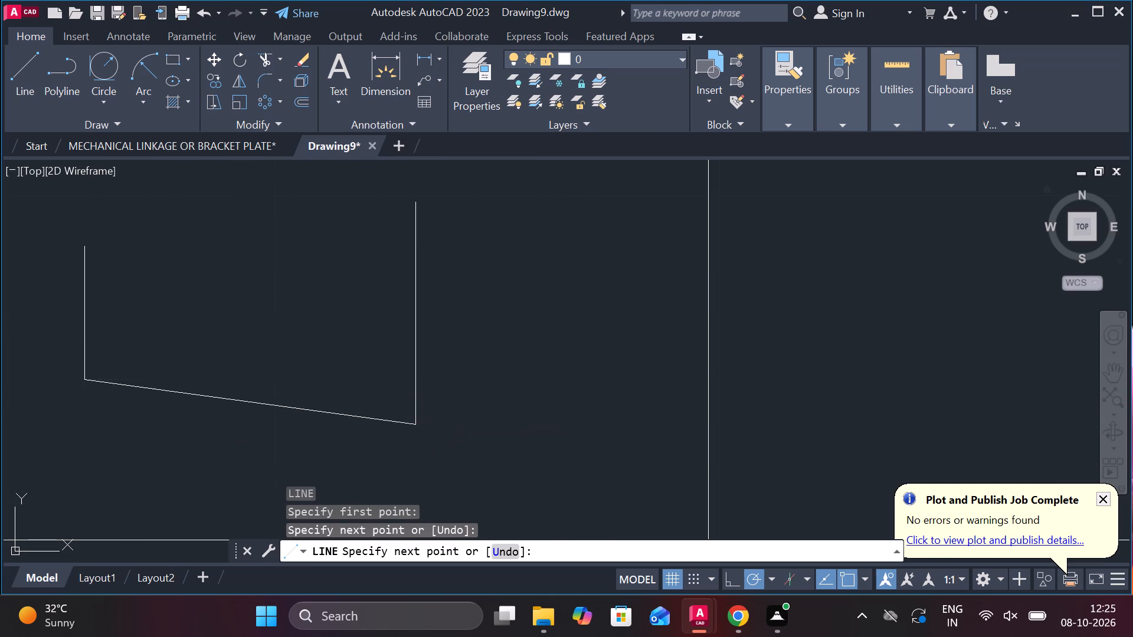
{"action": "key", "text": "Escape"}
Draw the upper sloping line joining the top ends of the short and tall vertical lines to close the trapezoid.
{"action": "key", "text": "space"}
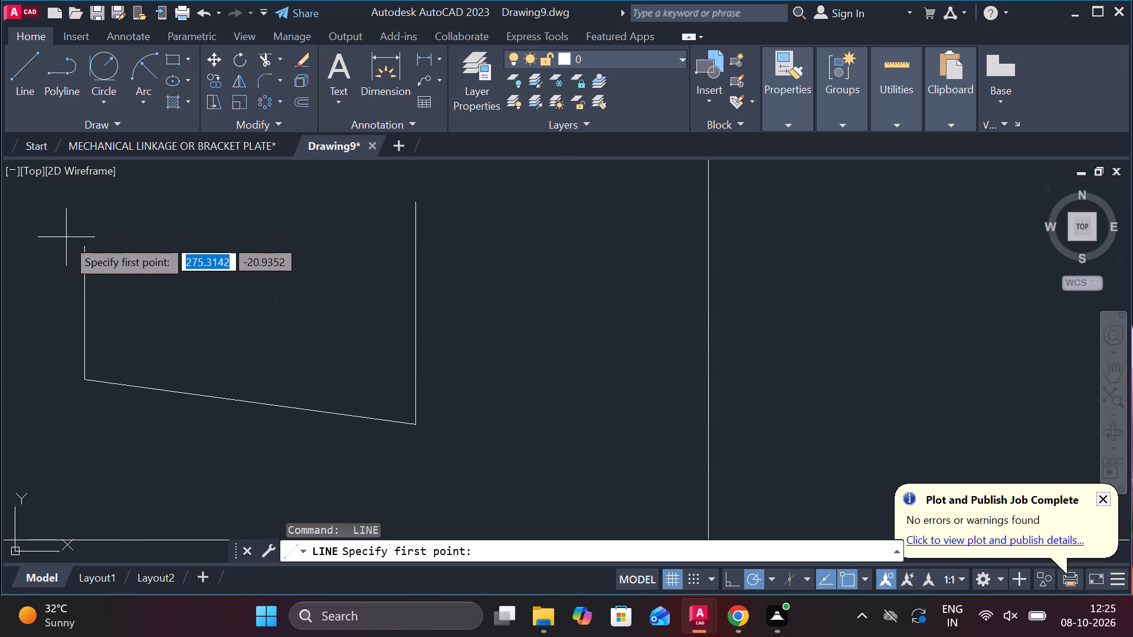
{"action": "left_click", "coordinate": [83, 248]}
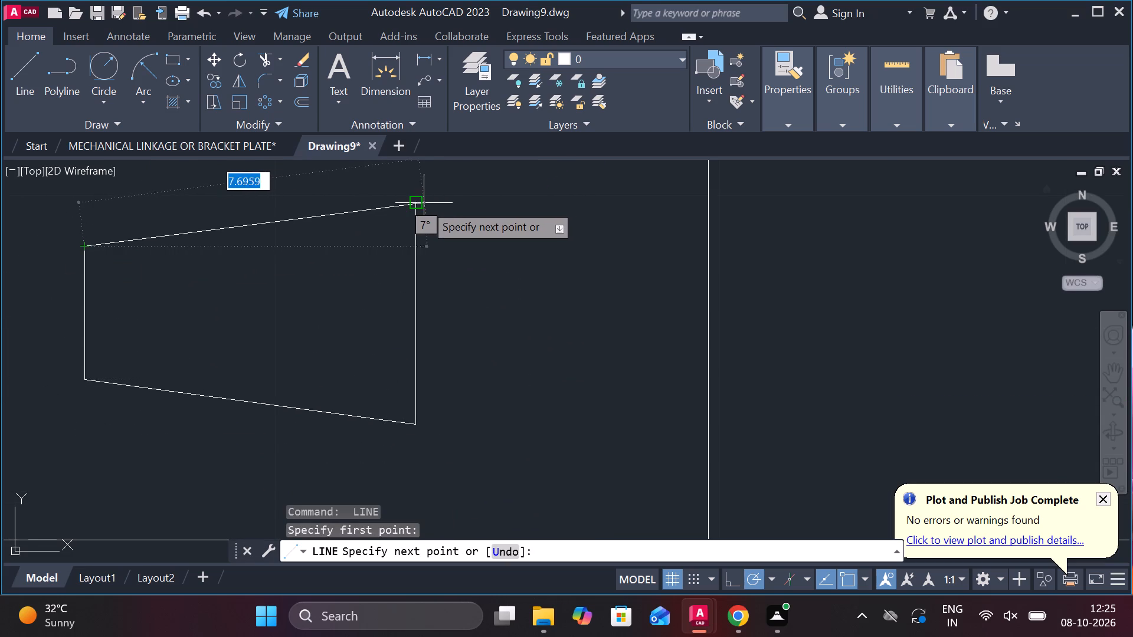
{"action": "left_click", "coordinate": [421, 204]}
{"action": "scroll", "coordinate": [444, 202], "scroll_direction": "down", "scroll_amount": 3}
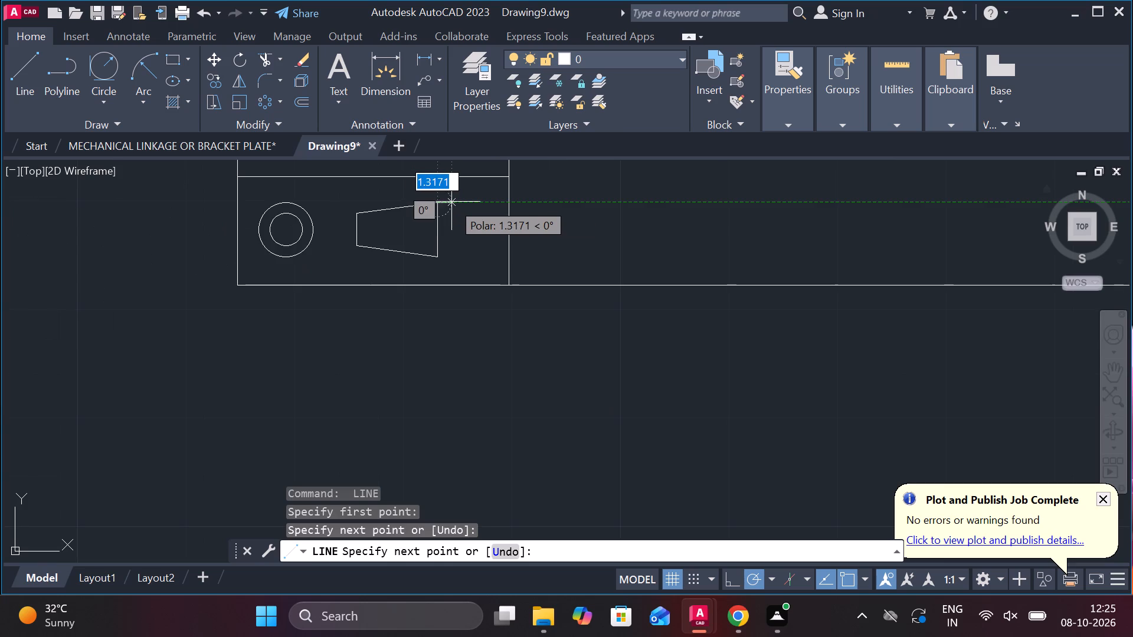
{"action": "key", "text": "Escape"}
Move both concentric circles horizontally from their centre, closer to the trapezoid.
{"action": "scroll", "coordinate": [397, 206], "scroll_direction": "up", "scroll_amount": 1}
{"action": "middle_click_drag", "start_coordinate": [385, 206], "coordinate": [463, 218]}
{"action": "scroll", "coordinate": [363, 218], "scroll_direction": "up", "scroll_amount": 1}
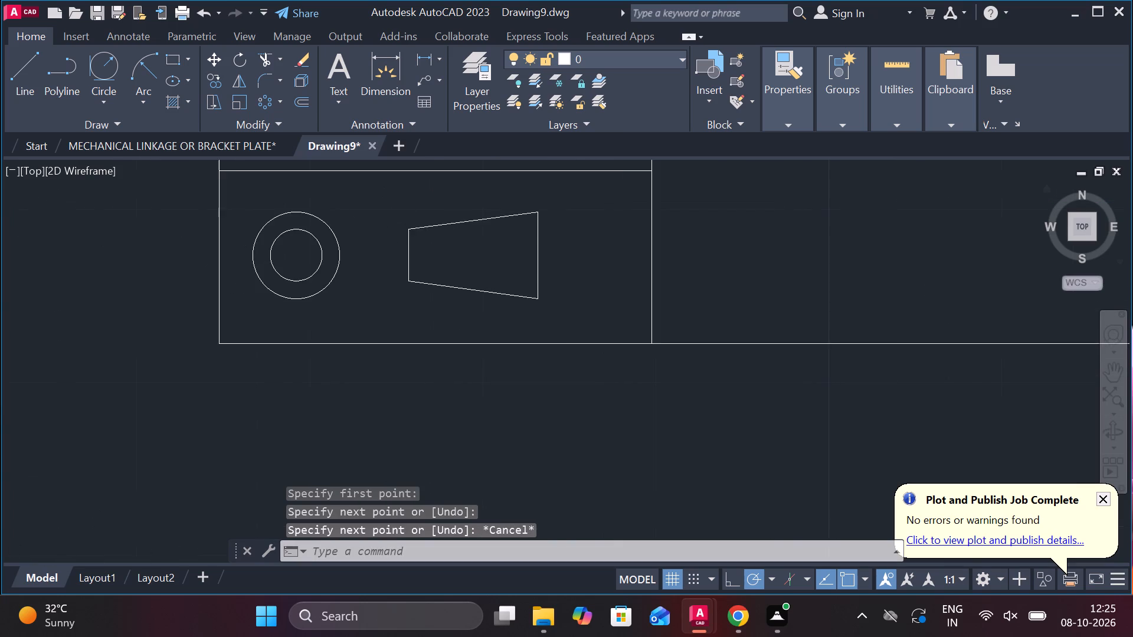
{"action": "scroll", "coordinate": [217, 238], "scroll_direction": "up", "scroll_amount": 1}
{"action": "left_click", "coordinate": [142, 178]}
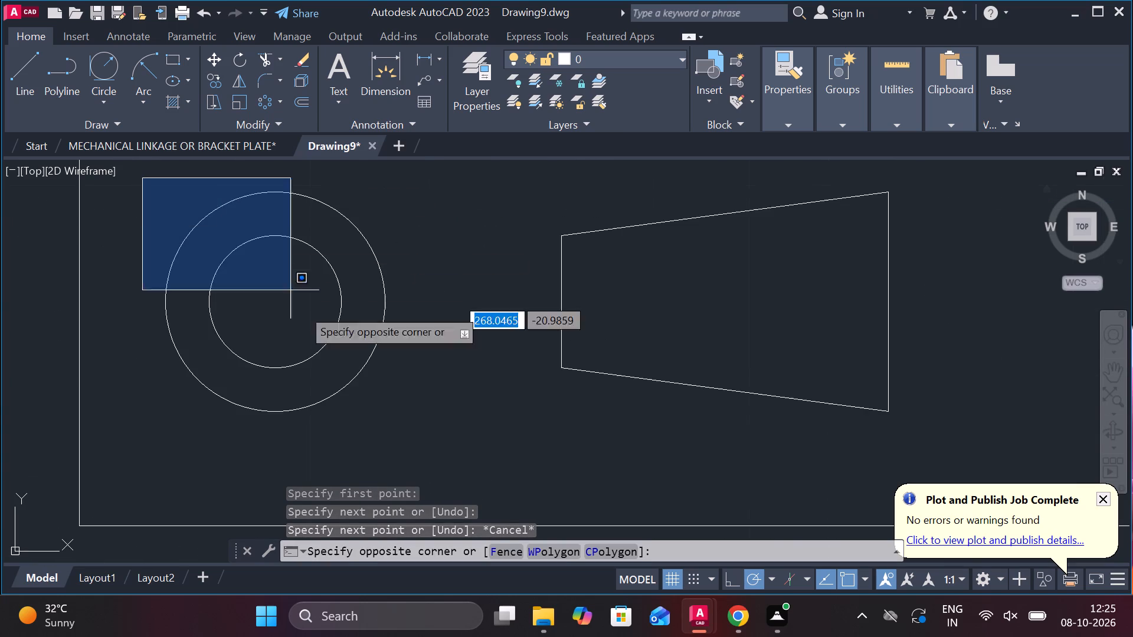
{"action": "left_click", "coordinate": [415, 438]}
{"action": "key", "text": "m"}
{"action": "key", "text": "Return"}
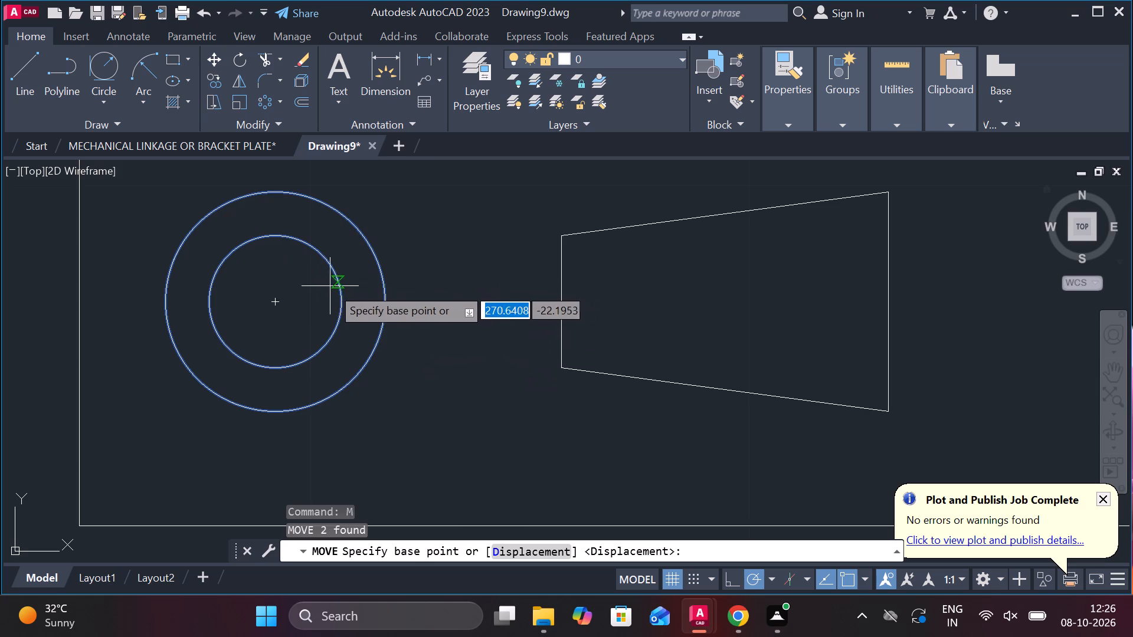
{"action": "left_click", "coordinate": [274, 306]}
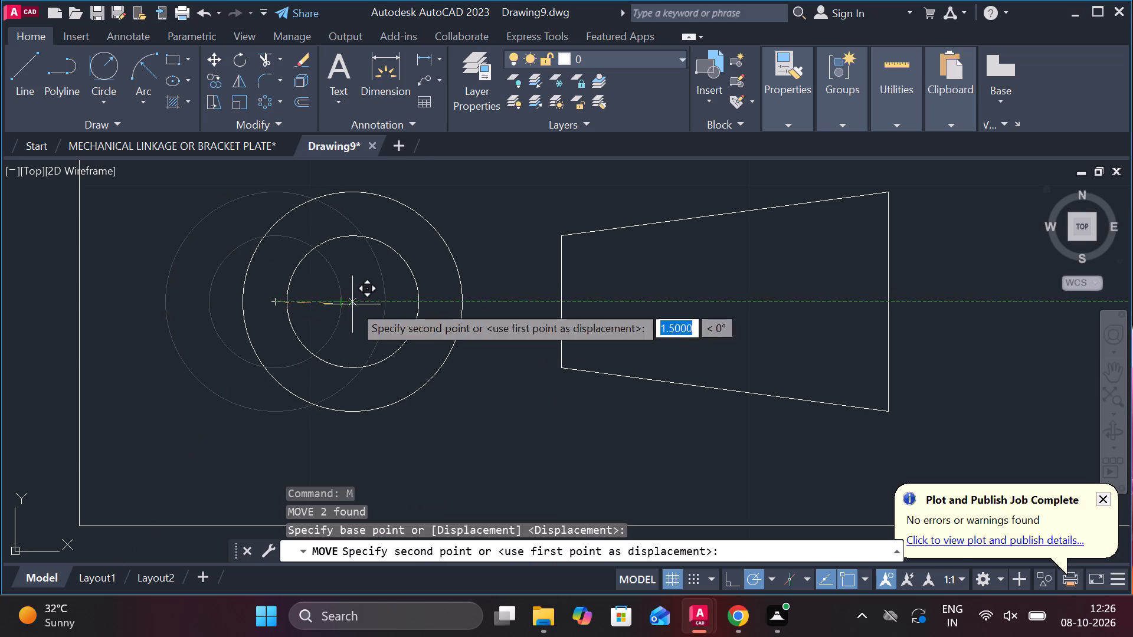
{"action": "left_click", "coordinate": [387, 305]}
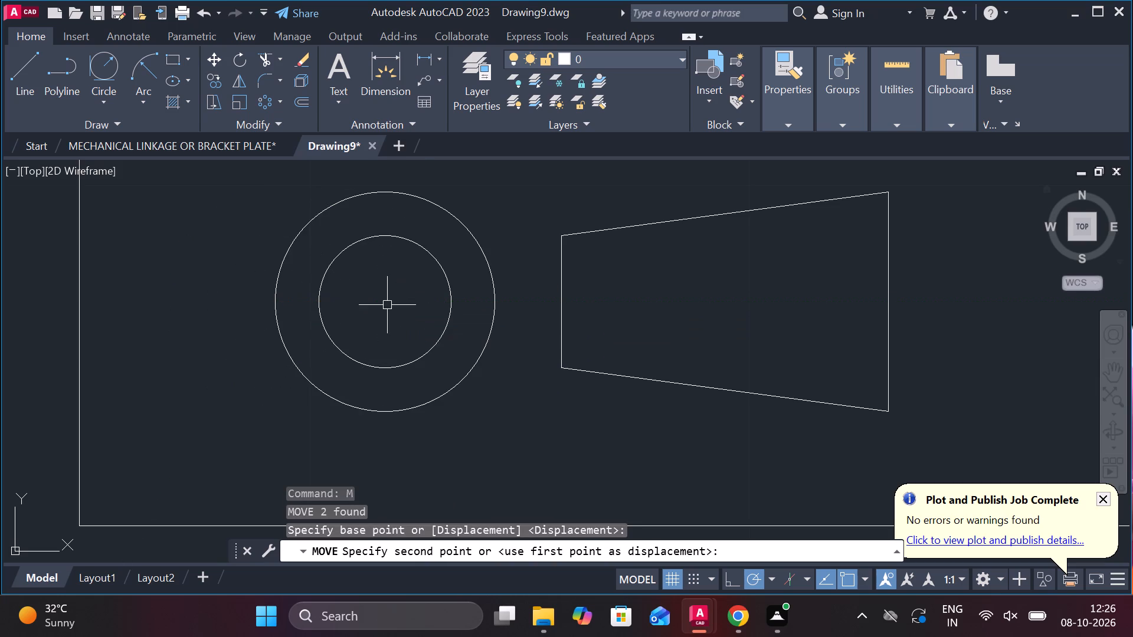
{"action": "key", "text": "Escape"}
Draw a horizontal centre line about 15.3 long through the circles and trapezoid, extending slightly past both.
{"action": "left_click", "coordinate": [41, 76]}
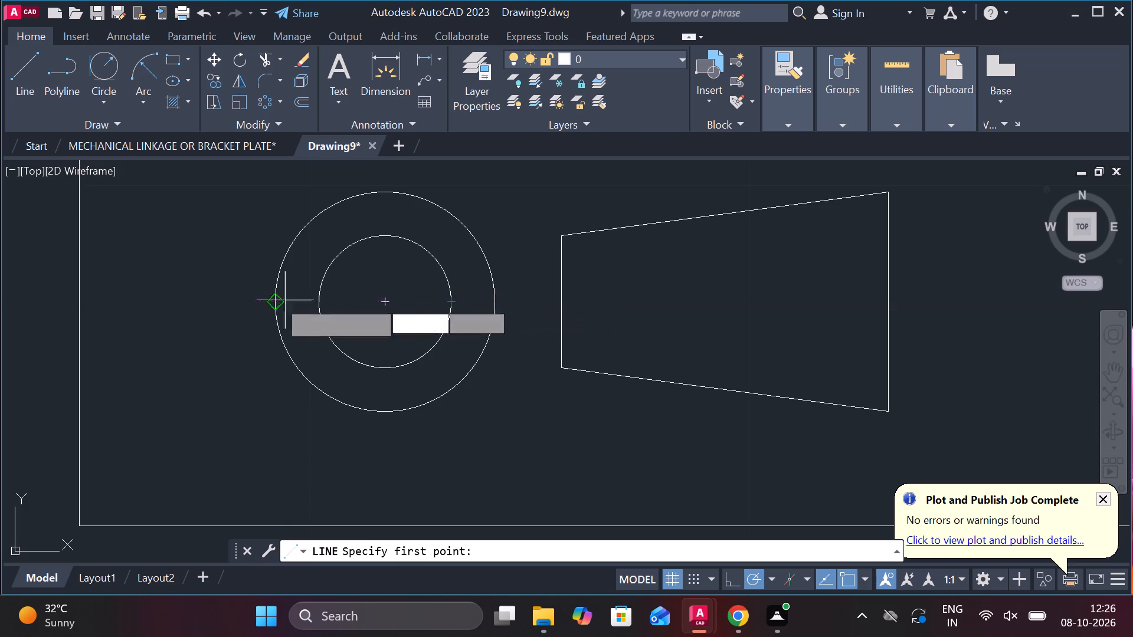
{"action": "left_click", "coordinate": [254, 300]}
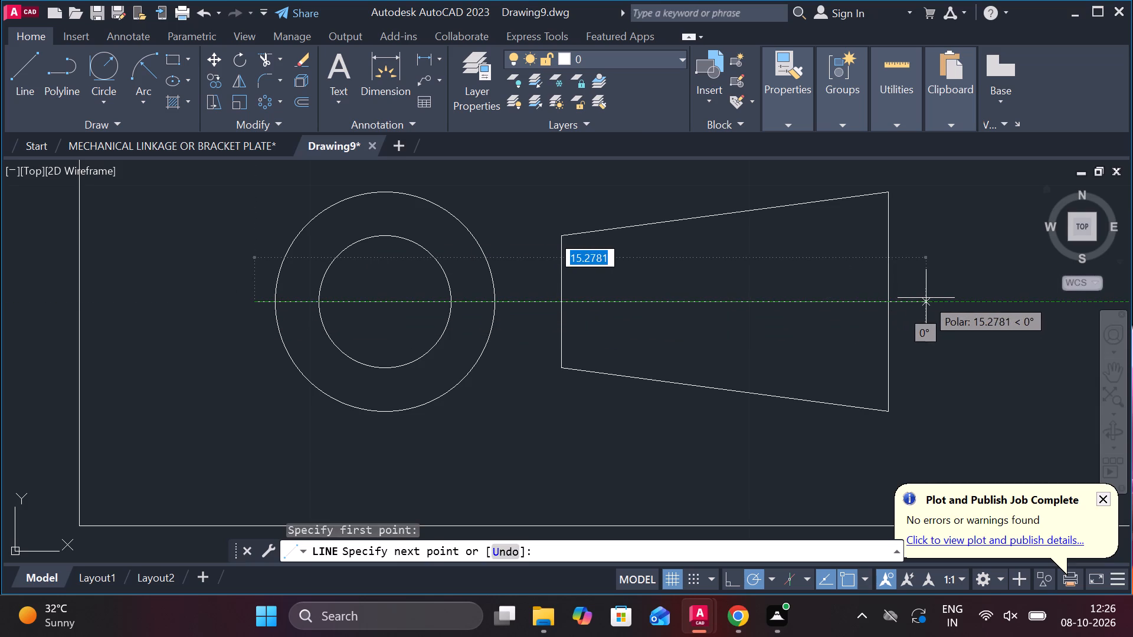
{"action": "left_click", "coordinate": [926, 298]}
{"action": "key", "text": "space"}
Draw a vertical centre line through the concentric circles, extending above and below the outer circle.
{"action": "key", "text": "space"}
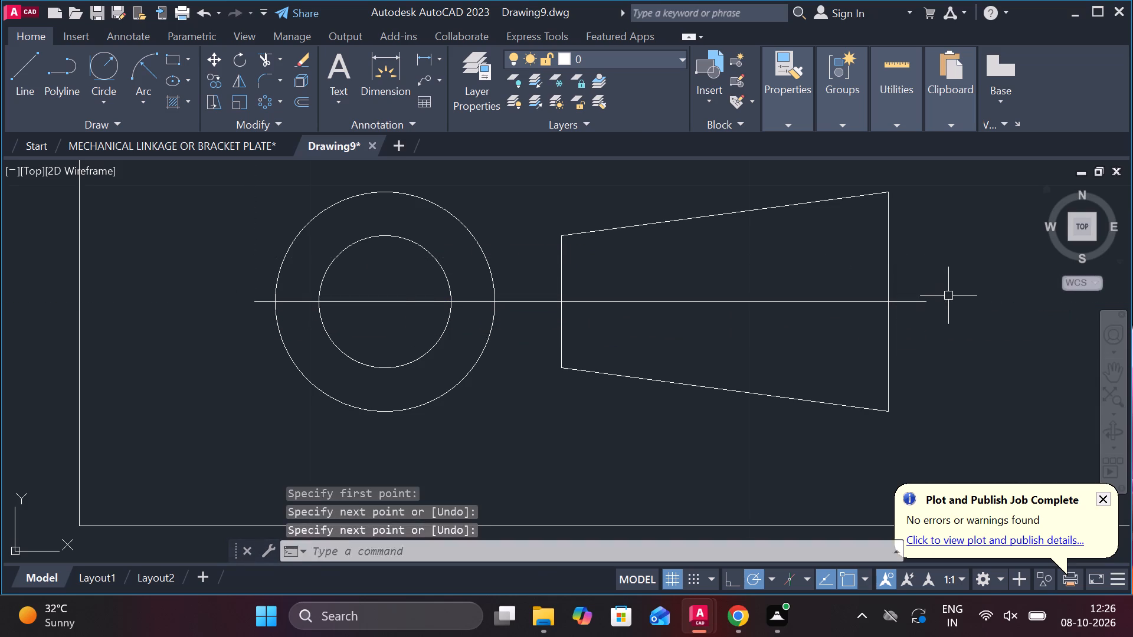
{"action": "scroll", "coordinate": [624, 300], "scroll_direction": "down", "scroll_amount": 1}
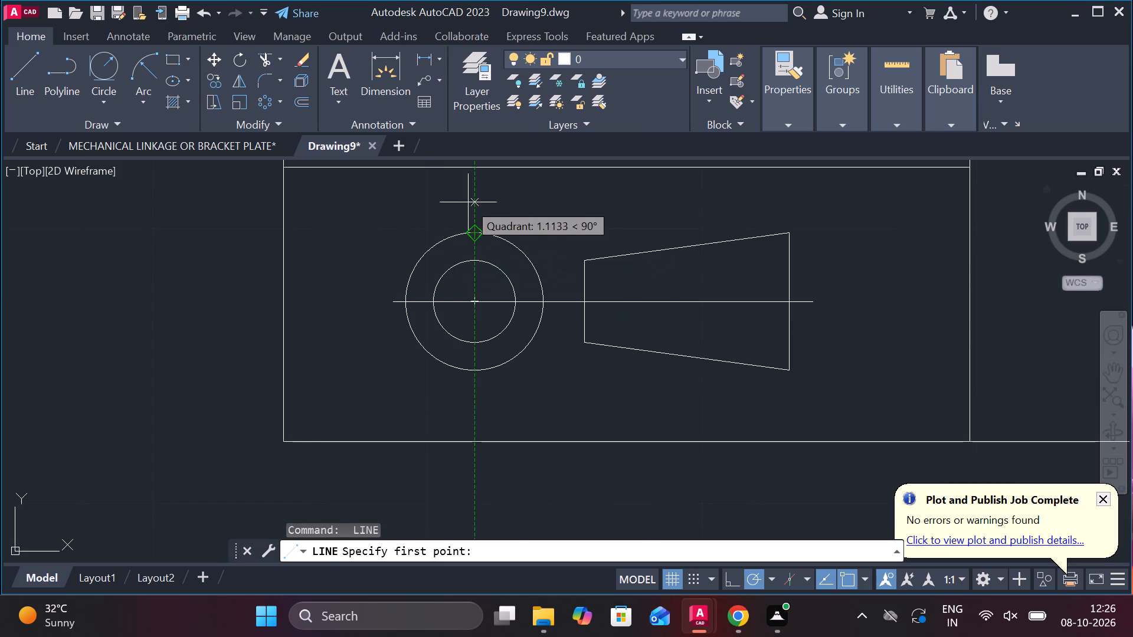
{"action": "left_click", "coordinate": [468, 202]}
{"action": "left_click", "coordinate": [470, 418]}
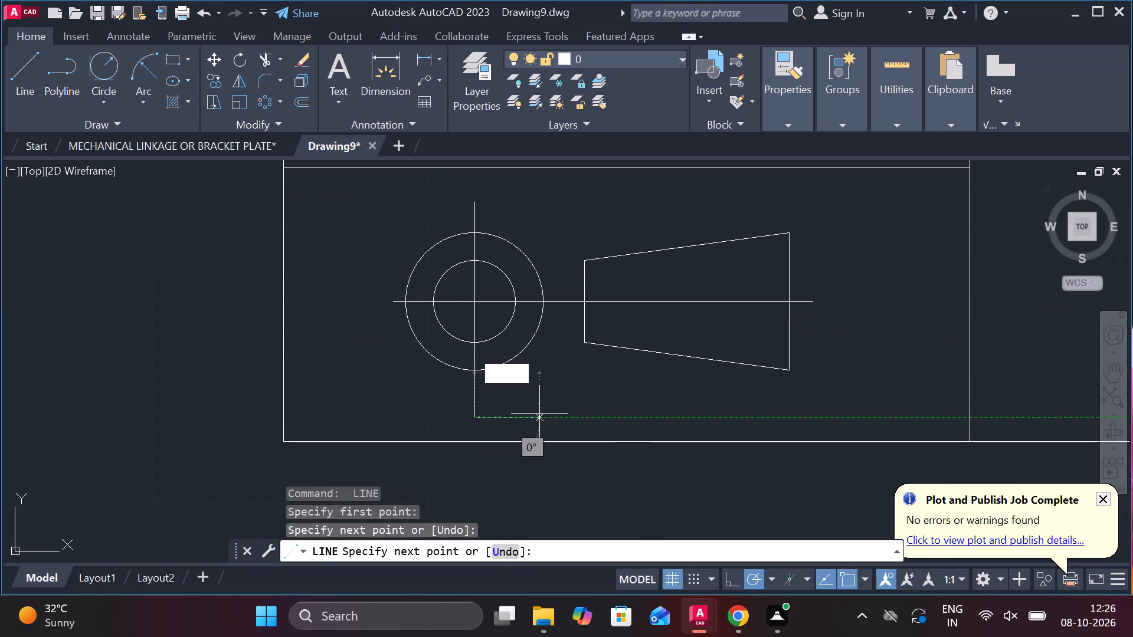
{"action": "key", "text": "Escape"}
Add centre-aligned multiline text reading TITLE in the upper-left area of the large cell beside SCALE 1:1.
{"action": "scroll", "coordinate": [715, 385], "scroll_direction": "down", "scroll_amount": 3}
{"action": "middle_click_drag", "start_coordinate": [846, 354], "coordinate": [587, 384]}
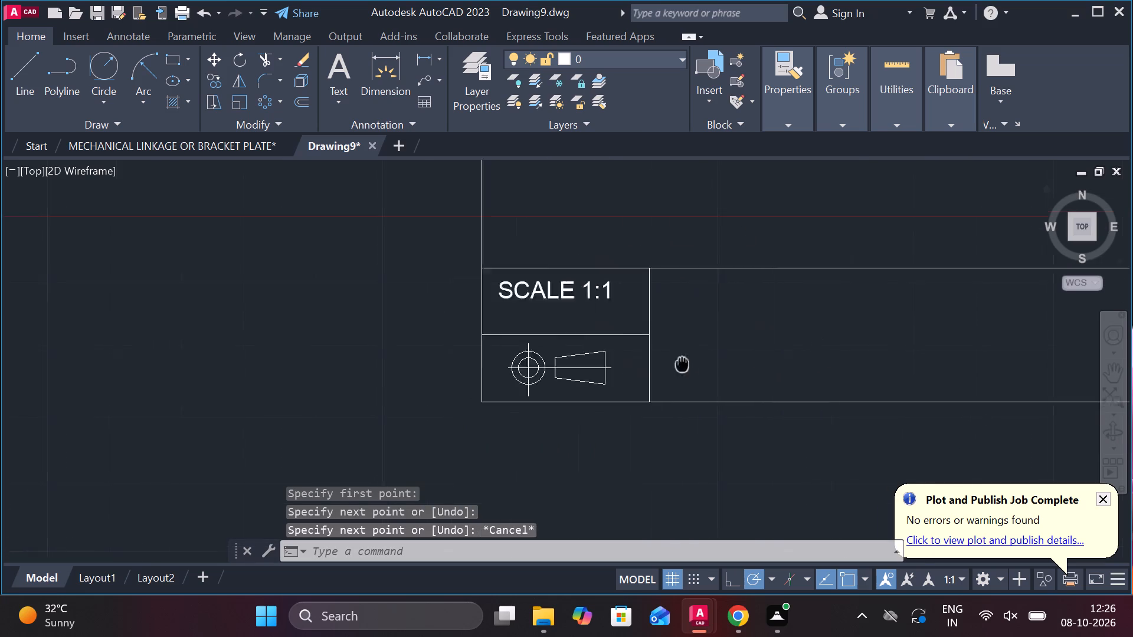
{"action": "middle_click_drag", "start_coordinate": [587, 384], "coordinate": [435, 418]}
{"action": "scroll", "coordinate": [486, 359], "scroll_direction": "down", "scroll_amount": 1}
{"action": "scroll", "coordinate": [486, 359], "scroll_direction": "up", "scroll_amount": 1}
{"action": "type", "text": "mt"}
{"action": "key", "text": "Return"}
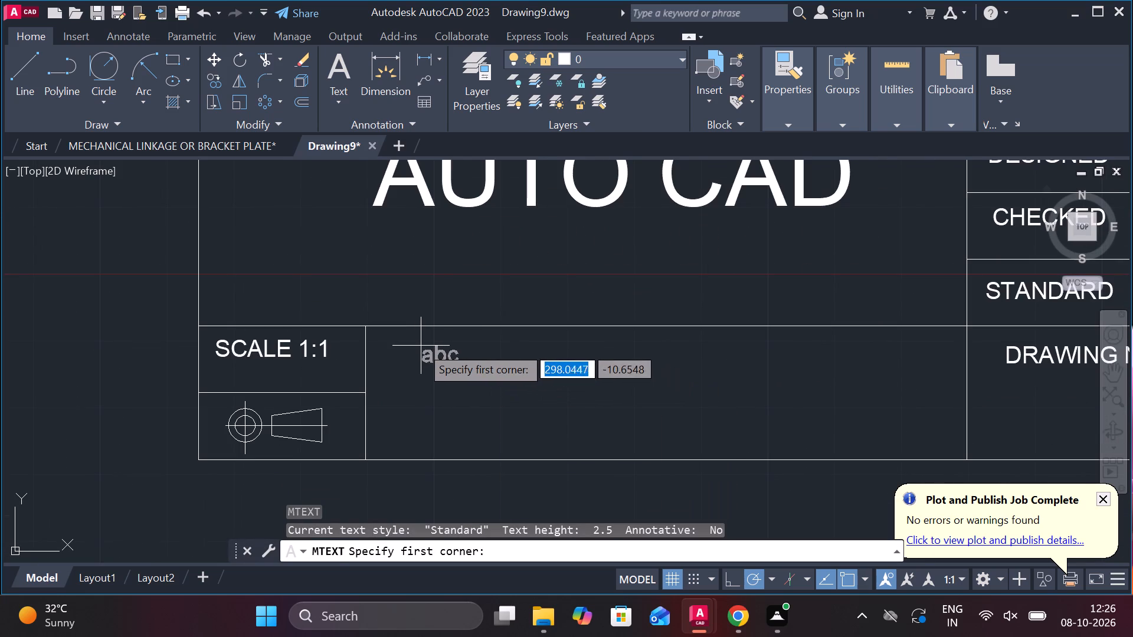
{"action": "left_click", "coordinate": [407, 344]}
{"action": "left_click", "coordinate": [539, 371]}
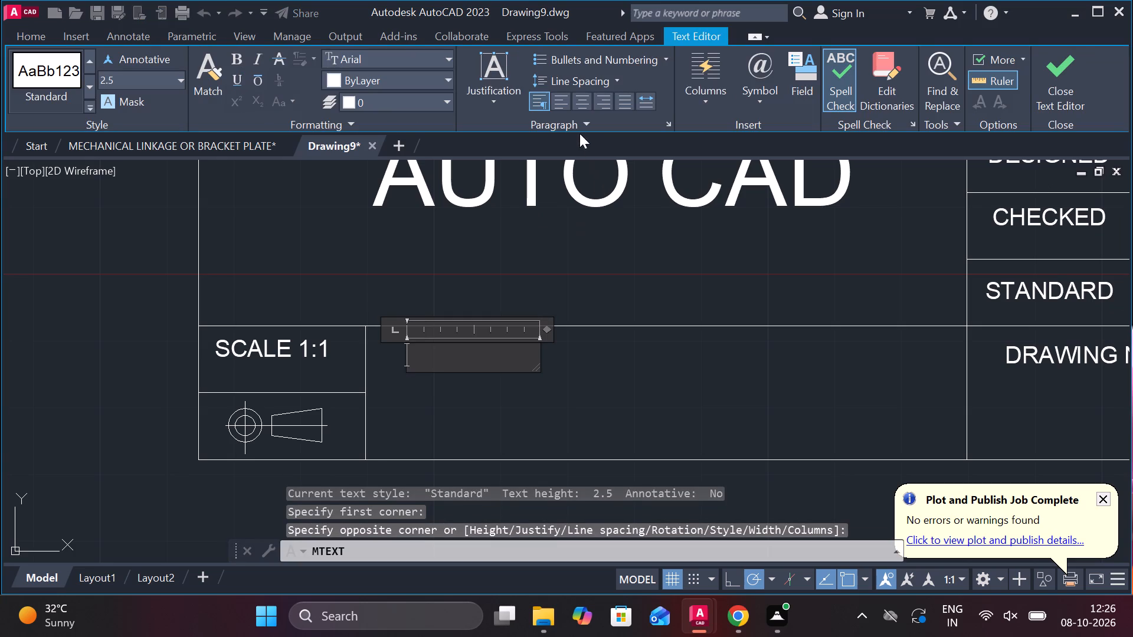
{"action": "left_click", "coordinate": [584, 97]}
{"action": "type", "text": "ti"}
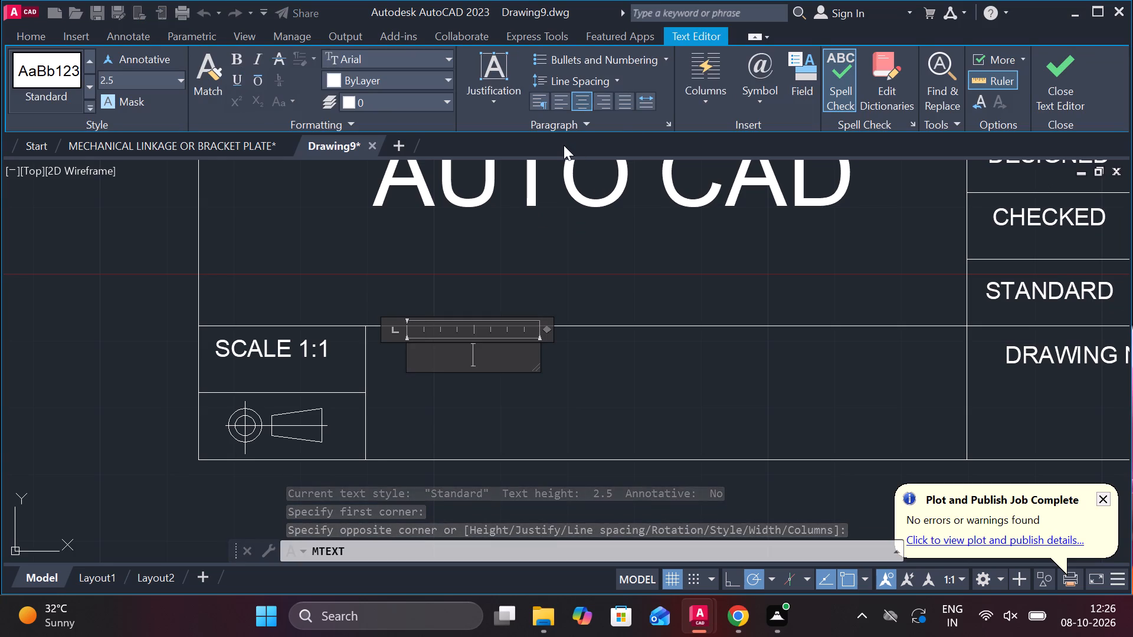
{"action": "type", "text": "tle"}
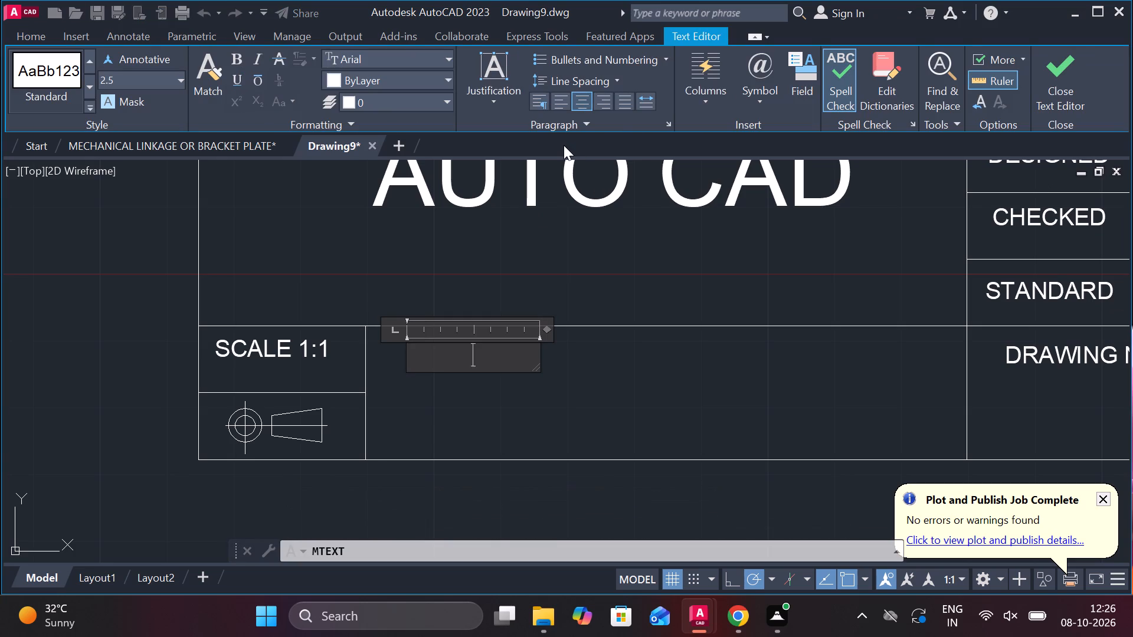
{"action": "left_click", "coordinate": [493, 362]}
{"action": "type", "text": "titl"}
{"action": "key", "text": "e"}
{"action": "key", "text": "BackSpace"}
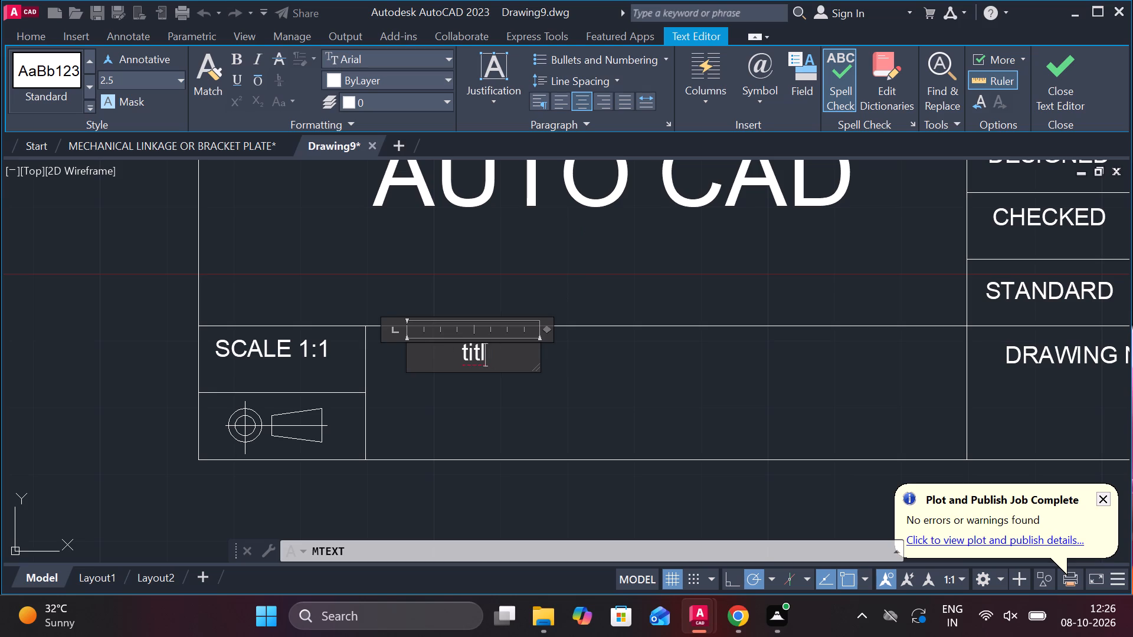
{"action": "key", "text": "BackSpace"}
{"action": "key", "text": "BackSpace"}
{"action": "key", "text": "BackSpace"}
{"action": "key", "text": "BackSpace"}
{"action": "type", "text": "TITLE"}
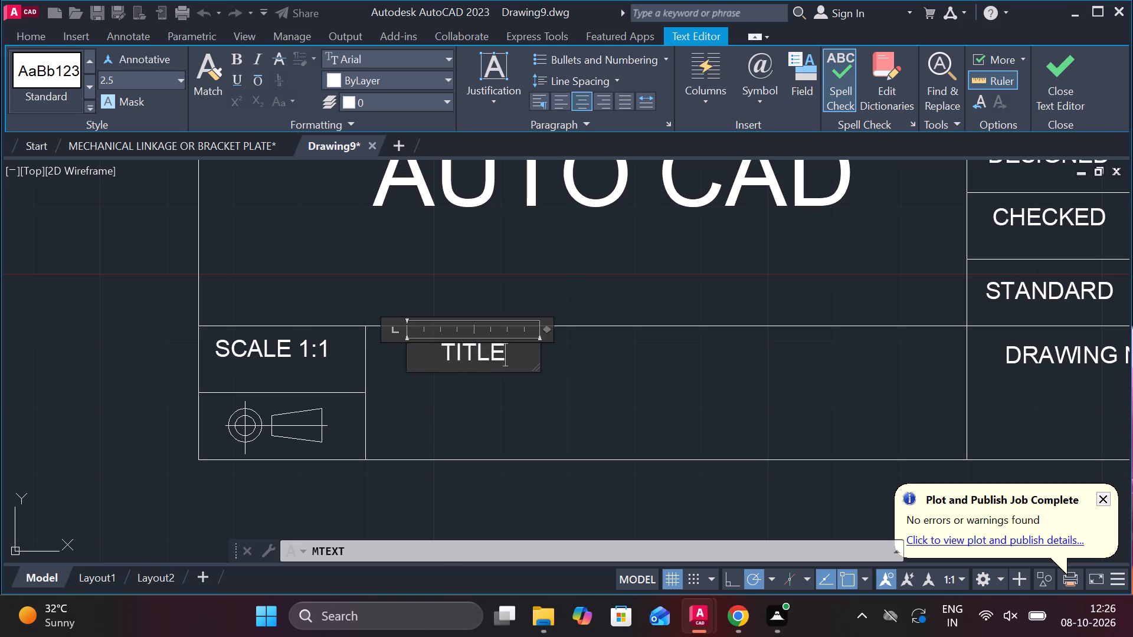
{"action": "left_click", "coordinate": [1055, 57]}
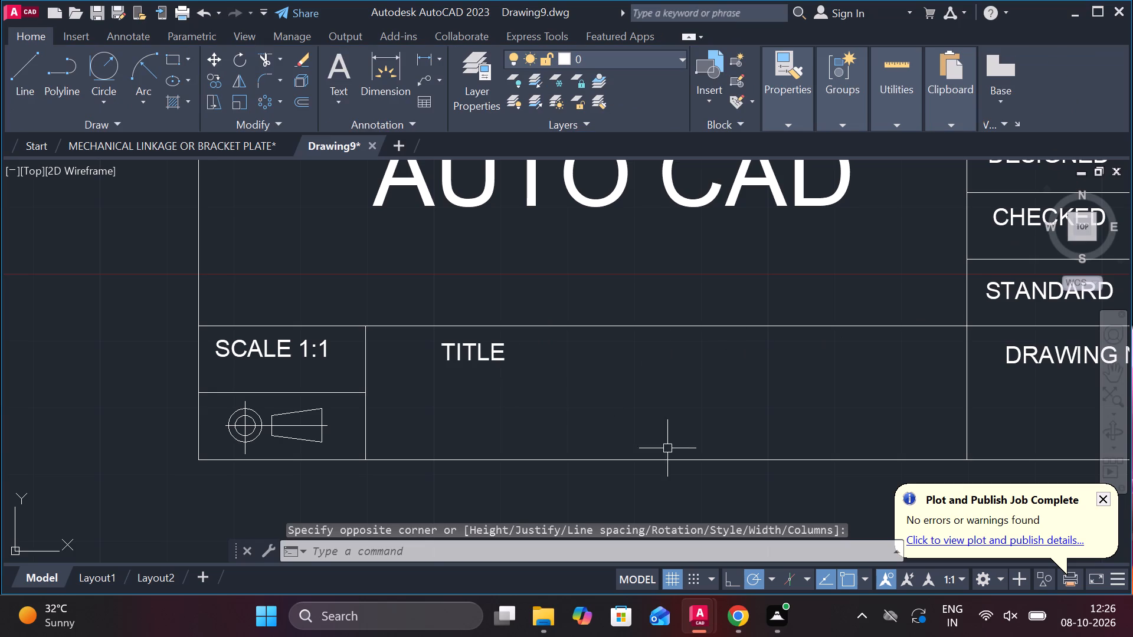
Add centre-aligned multiline text reading MECHANICAL COMPONENT SHOWN IN ISOMETRIC VIEW below TITLE in the large title cell.
{"action": "key", "text": "space"}
{"action": "scroll", "coordinate": [468, 394], "scroll_direction": "up", "scroll_amount": 1}
{"action": "left_click", "coordinate": [423, 376]}
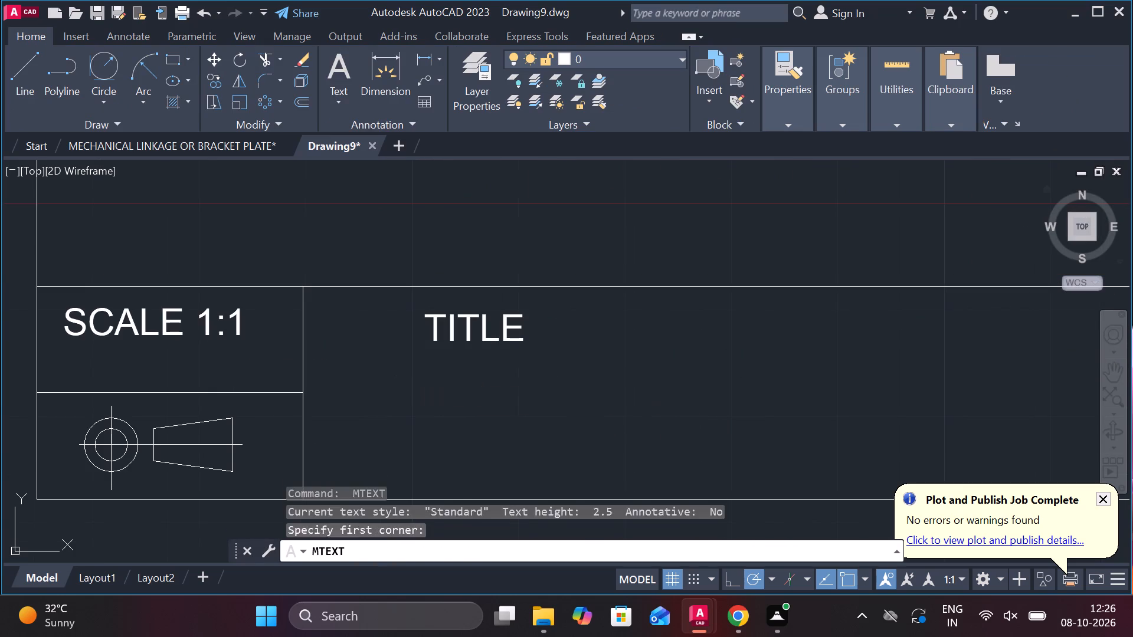
{"action": "middle_click_drag", "start_coordinate": [863, 399], "coordinate": [774, 360]}
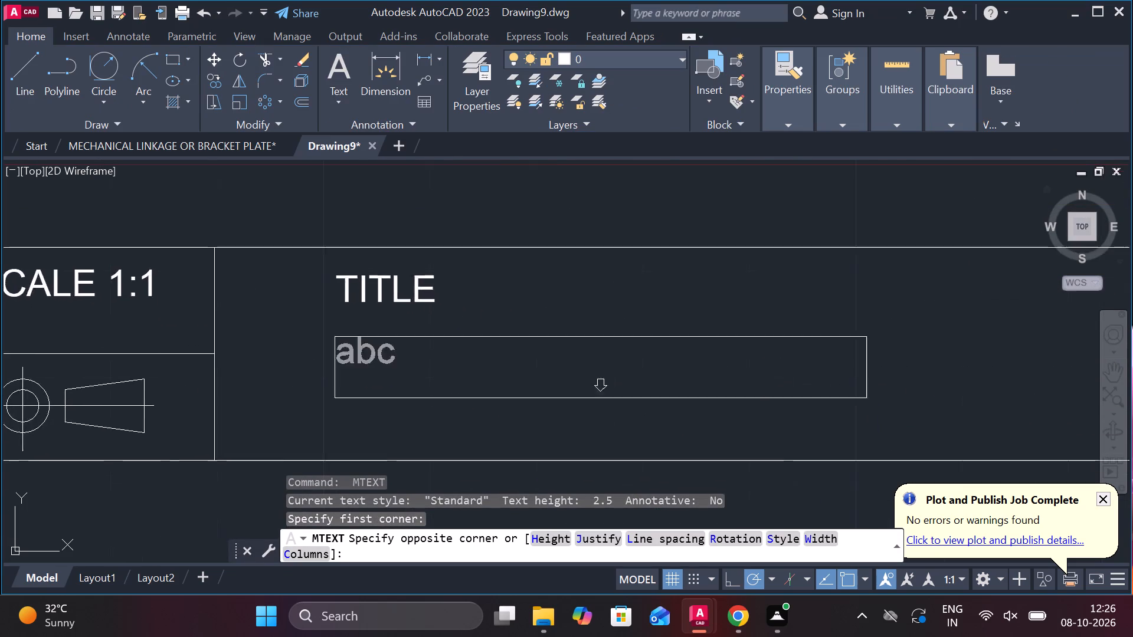
{"action": "scroll", "coordinate": [796, 354], "scroll_direction": "down", "scroll_amount": 1}
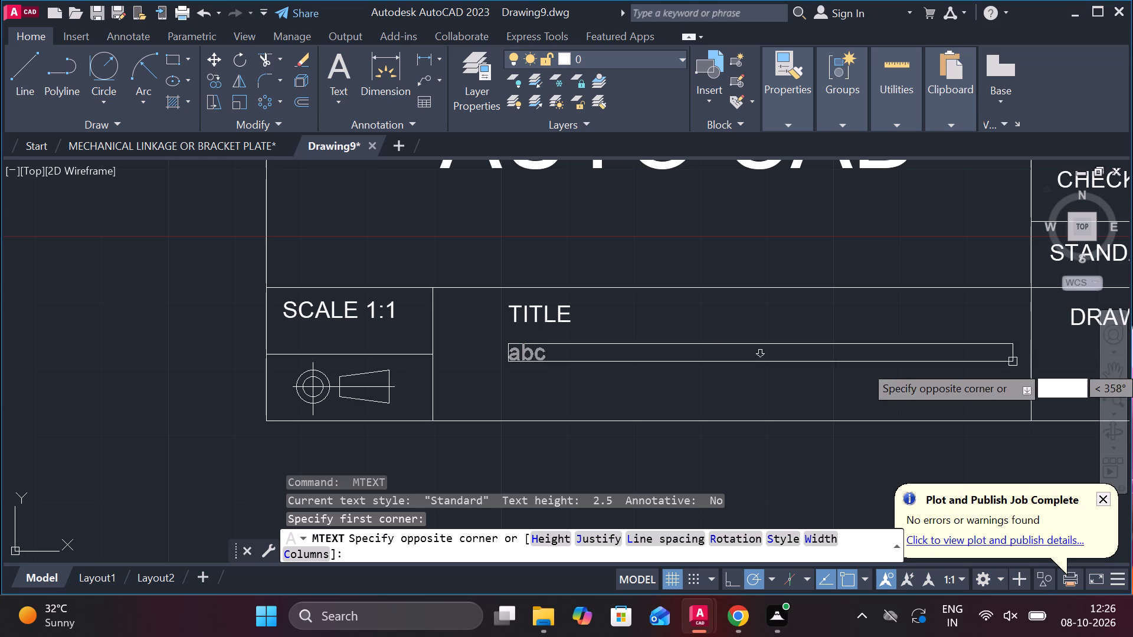
{"action": "left_click", "coordinate": [1004, 372]}
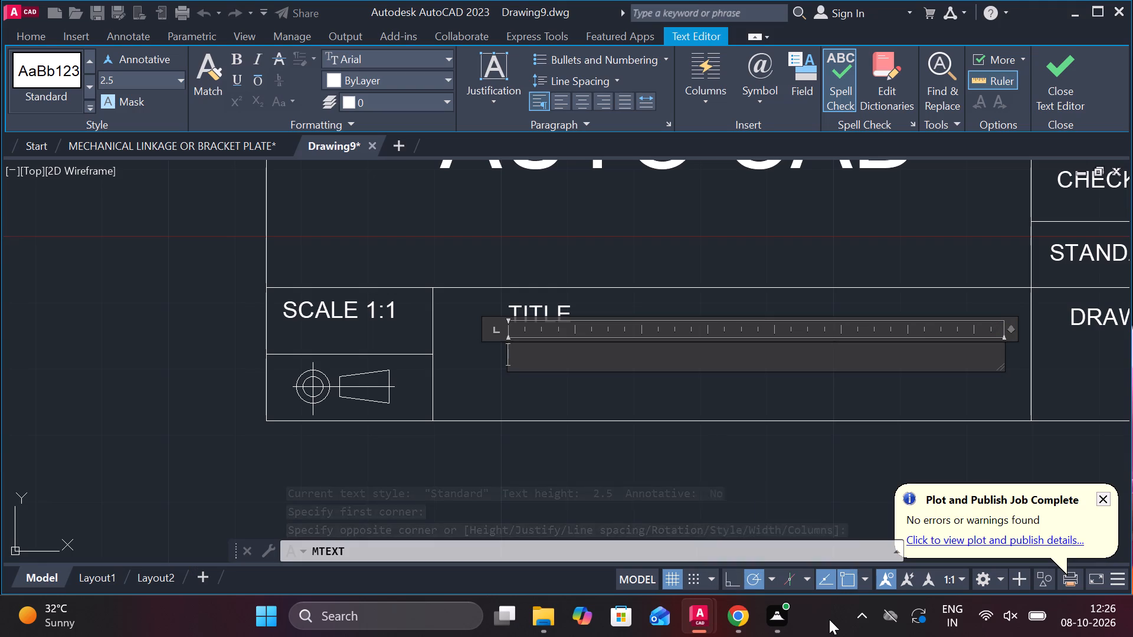
{"action": "type", "text": "MECHANICAL COMPONENT SHOWN"}
{"action": "key", "text": "space"}
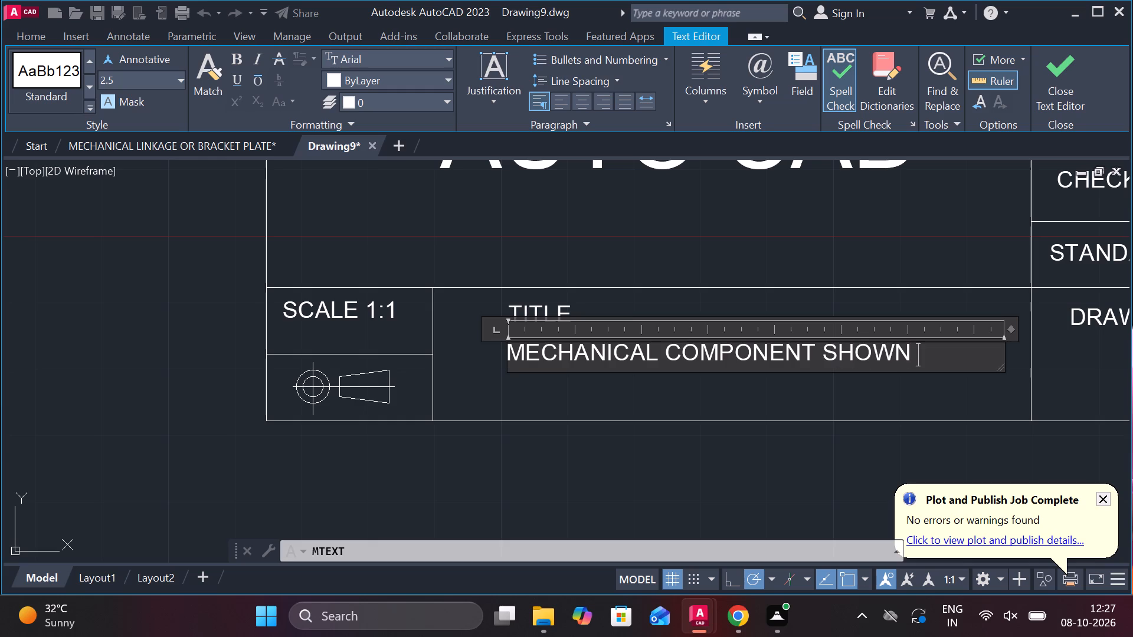
{"action": "key", "text": "i"}
{"action": "type", "text": "N ISOME"}
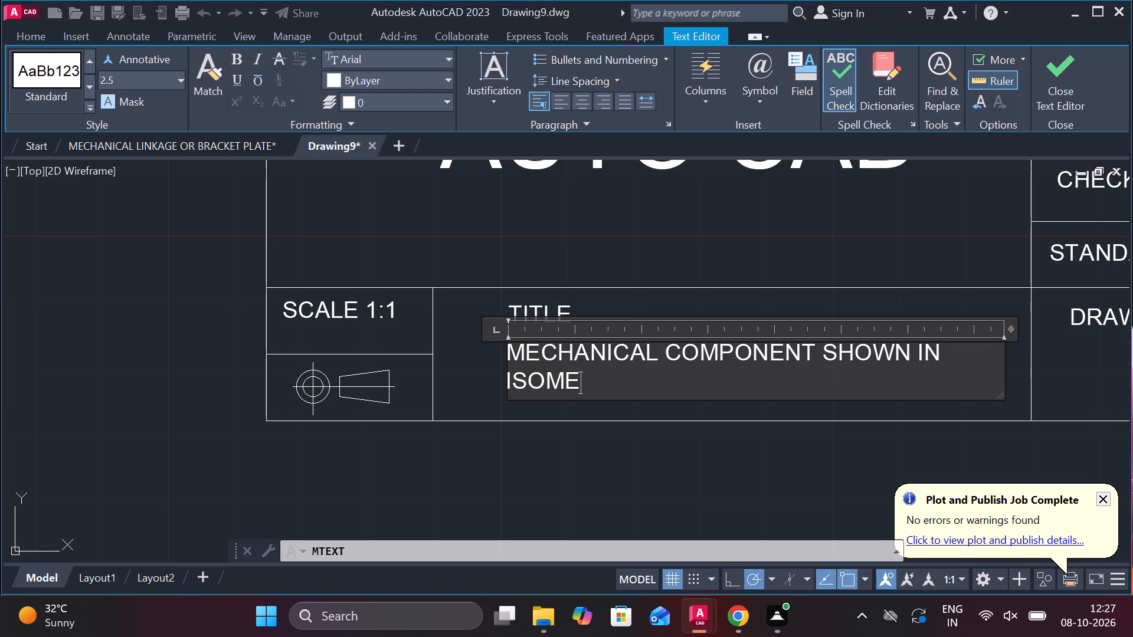
{"action": "type", "text": "TRIC"}
{"action": "key", "text": "space"}
{"action": "type", "text": "VIEW"}
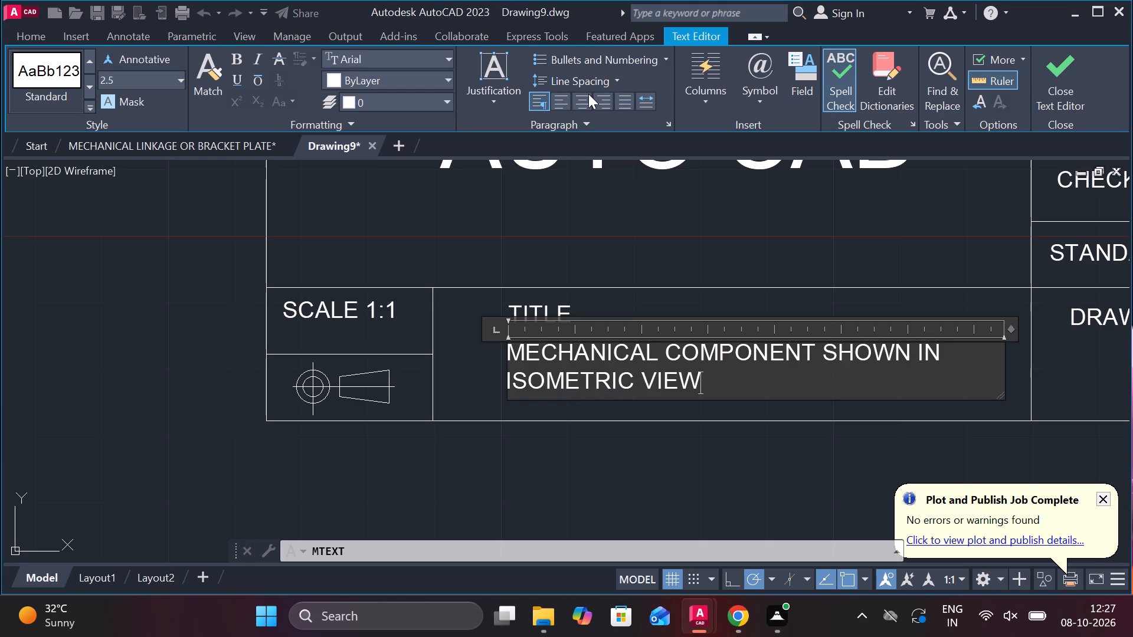
{"action": "left_click", "coordinate": [588, 94]}
{"action": "left_click", "coordinate": [1070, 86]}
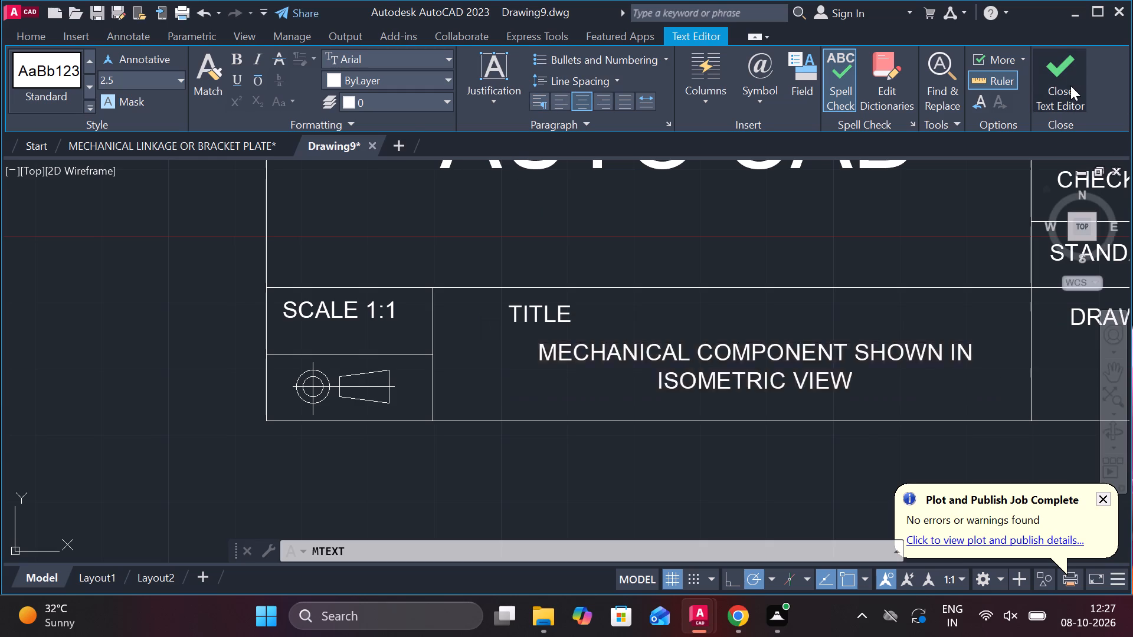
Move the whole title block by its lower-right corner to just below and to the right of the isometric bracket.
{"action": "scroll", "coordinate": [964, 347], "scroll_direction": "down", "scroll_amount": 1}
{"action": "middle_click_drag", "start_coordinate": [857, 346], "coordinate": [540, 349]}
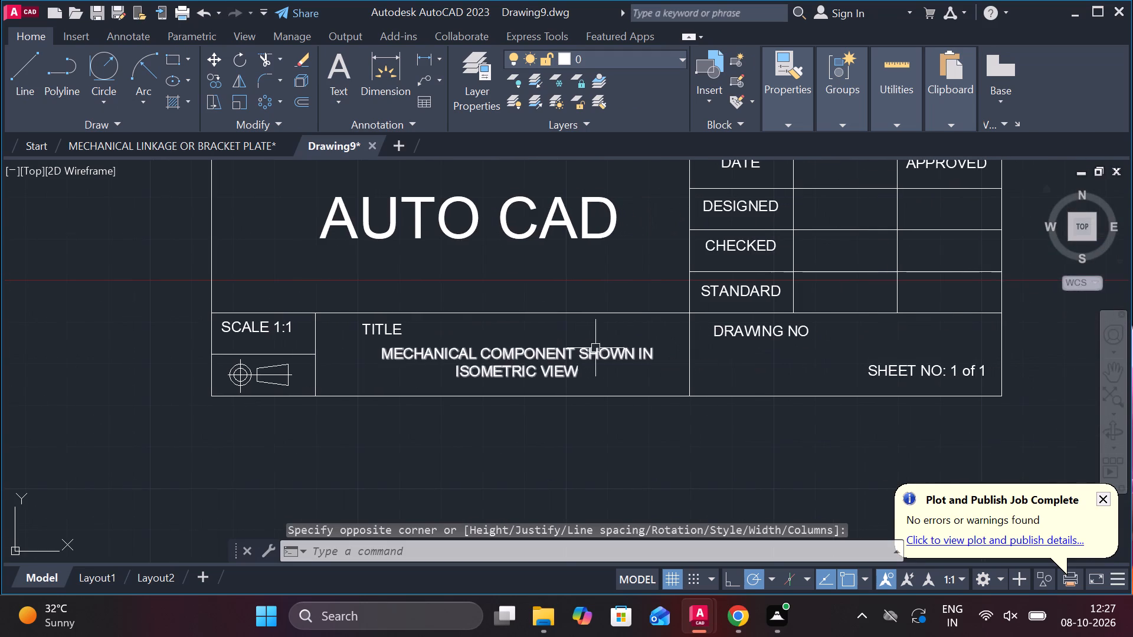
{"action": "scroll", "coordinate": [460, 287], "scroll_direction": "down", "scroll_amount": 2}
{"action": "left_click", "coordinate": [331, 214]}
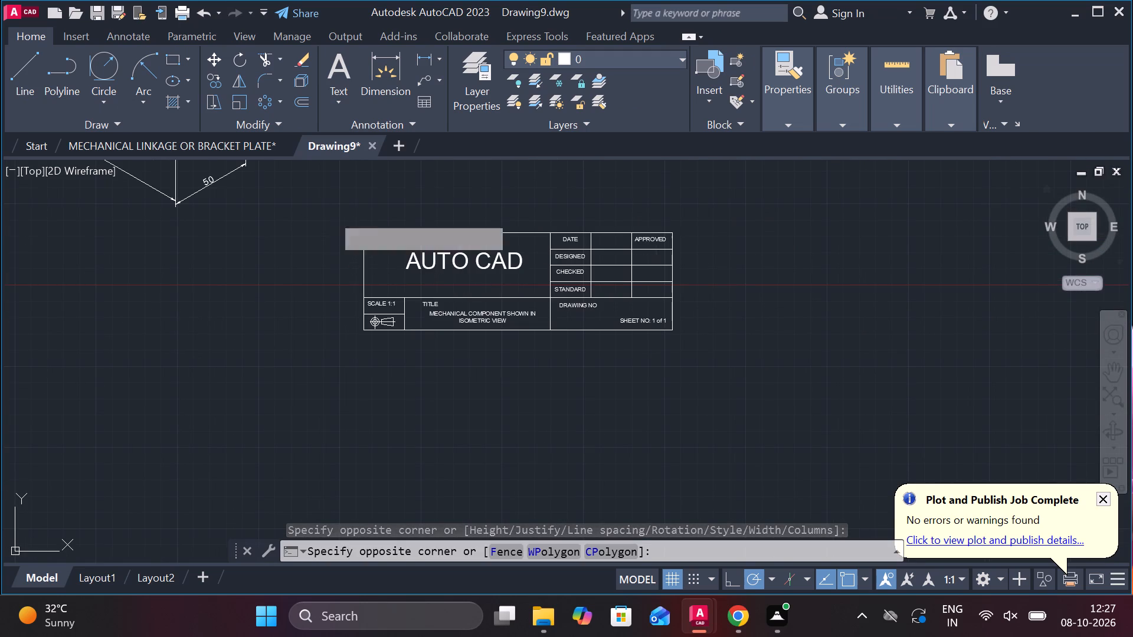
{"action": "left_click", "coordinate": [738, 369]}
{"action": "key", "text": "m"}
{"action": "key", "text": "Return"}
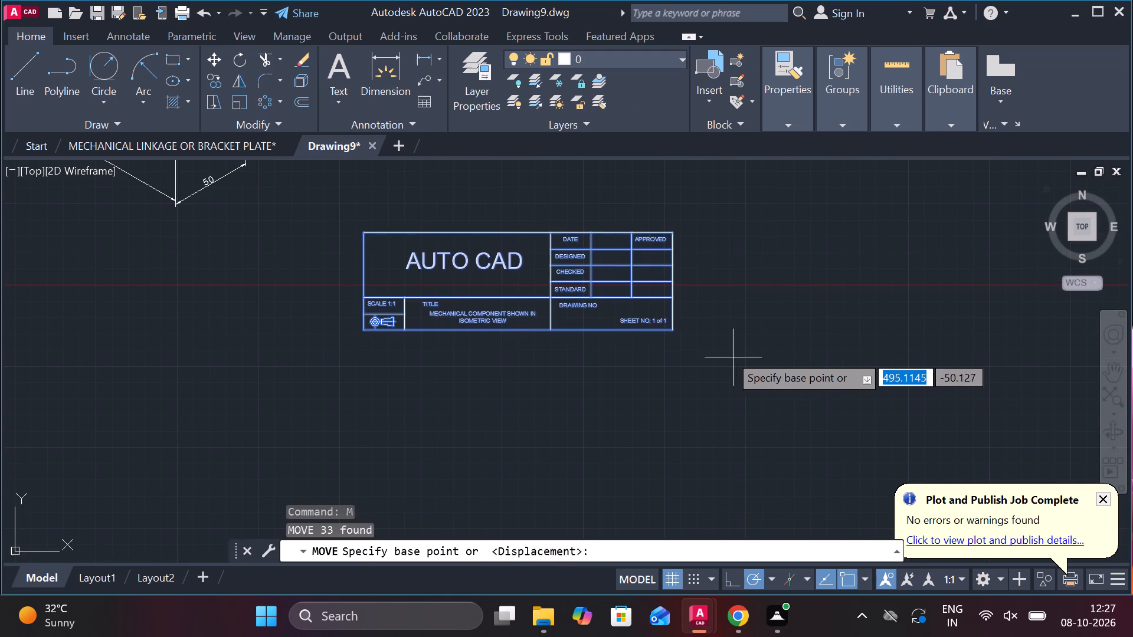
{"action": "left_click", "coordinate": [675, 331]}
{"action": "middle_click_drag", "start_coordinate": [594, 285], "coordinate": [714, 474]}
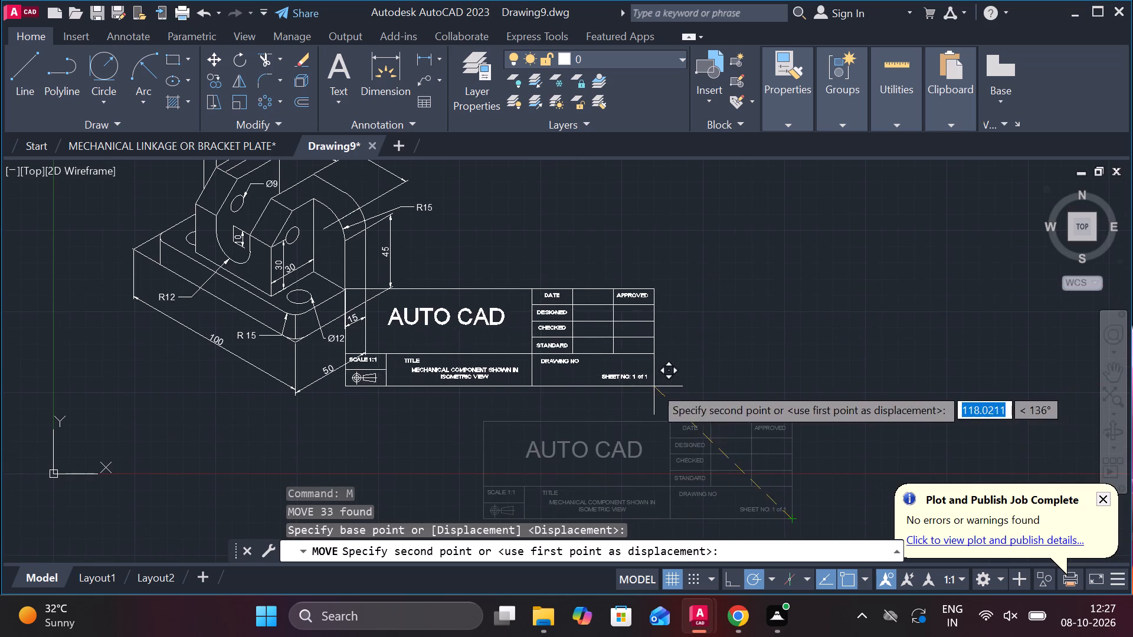
{"action": "left_click", "coordinate": [703, 465]}
{"action": "middle_click", "coordinate": [806, 418]}
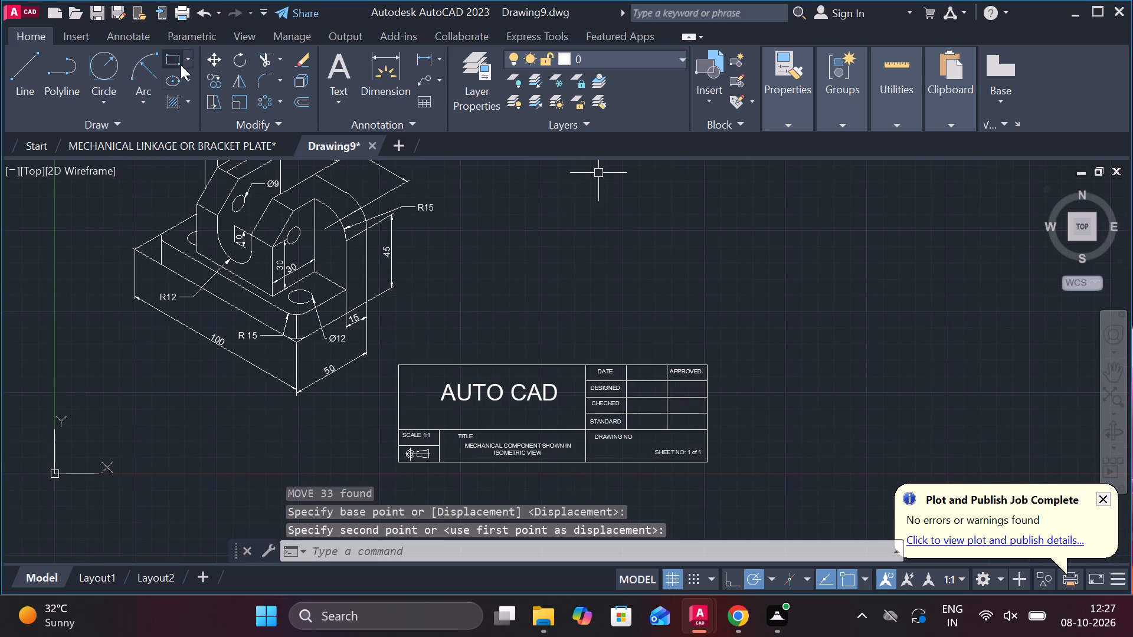
Draw a rectangular border about 400 by 250 from the title block's lower-right corner, enclosing the bracket and title block.
{"action": "left_click", "coordinate": [176, 58]}
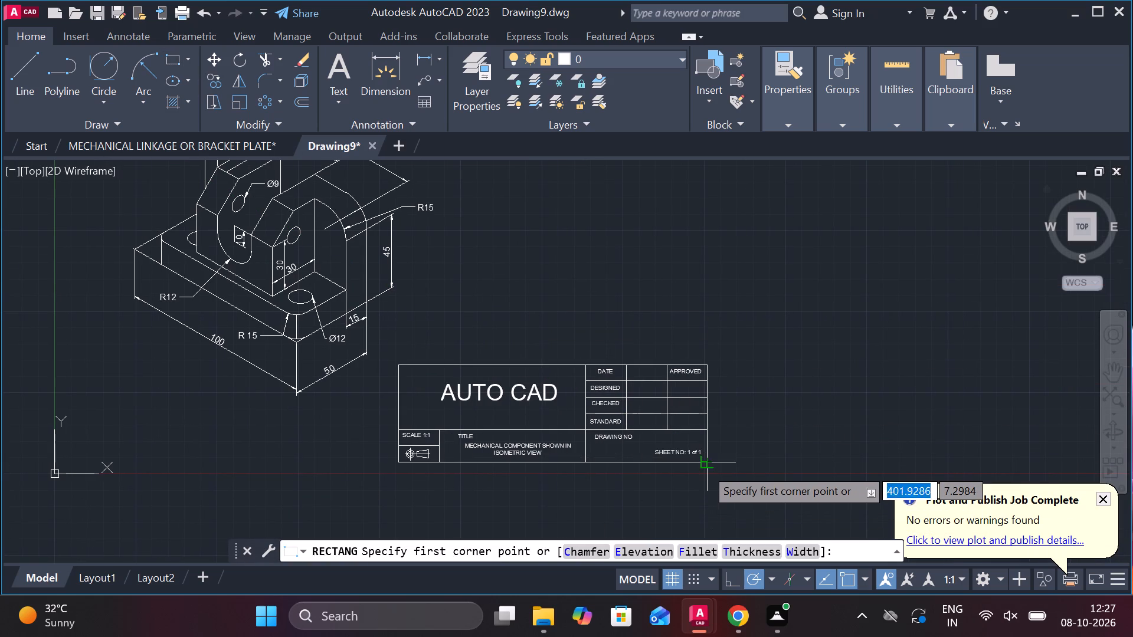
{"action": "left_click", "coordinate": [705, 467]}
{"action": "middle_click_drag", "start_coordinate": [290, 299], "coordinate": [503, 440]}
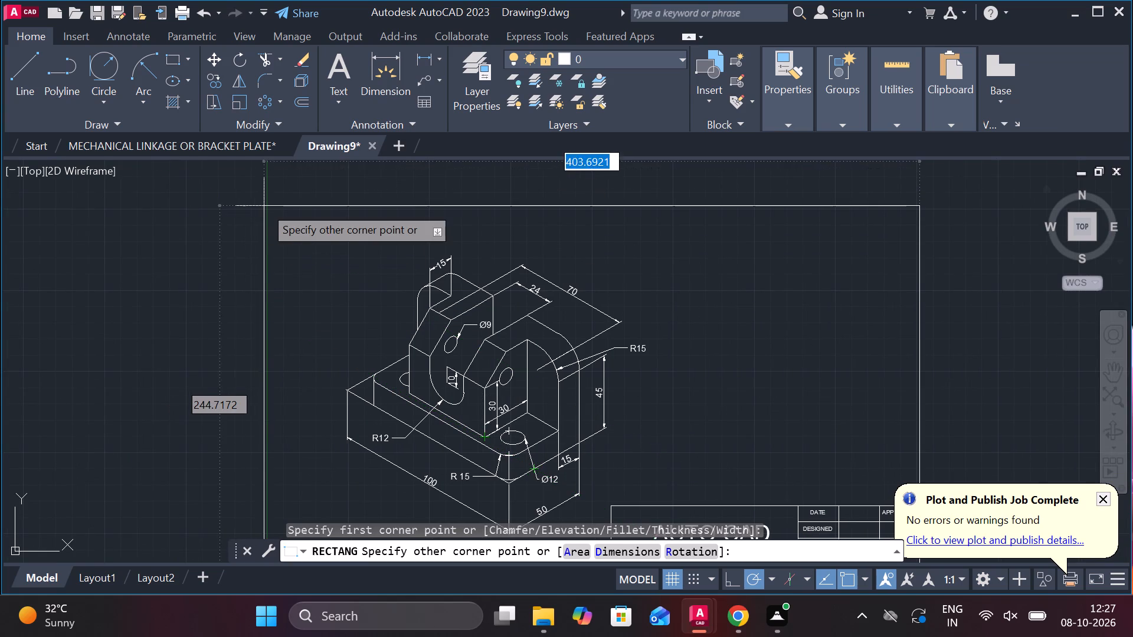
{"action": "left_click", "coordinate": [268, 193]}
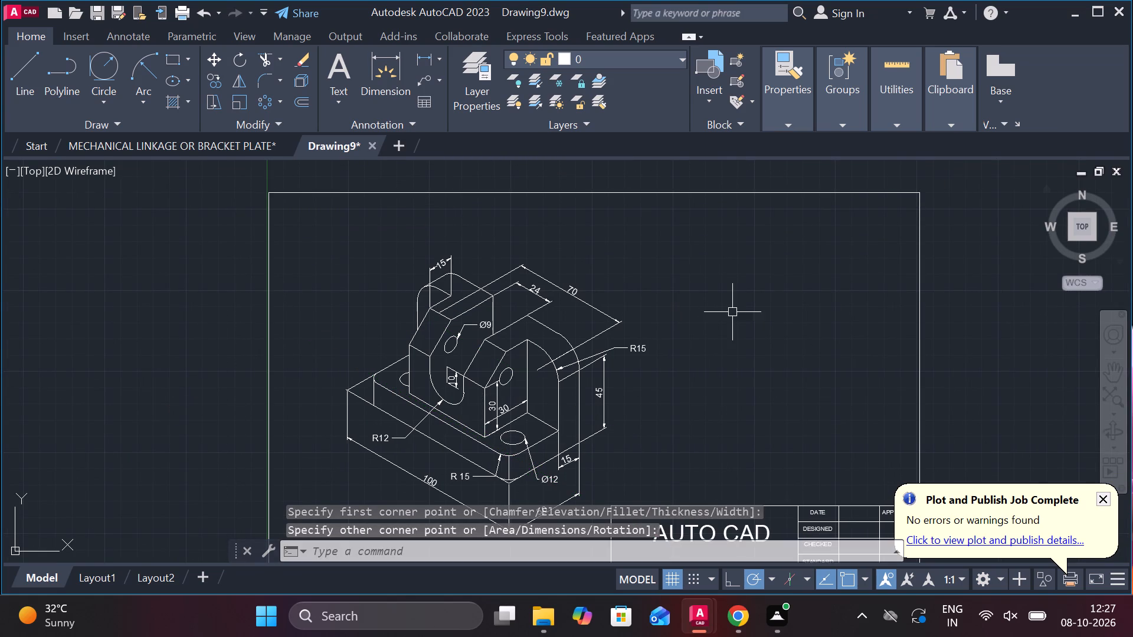
Save the drawing in Documents as MECHANICAL COMPONENT SHOWN IN ISOMETRIC VIEW.
{"action": "scroll", "coordinate": [744, 312], "scroll_direction": "down", "scroll_amount": 1}
{"action": "key", "text": "ctrl+s"}
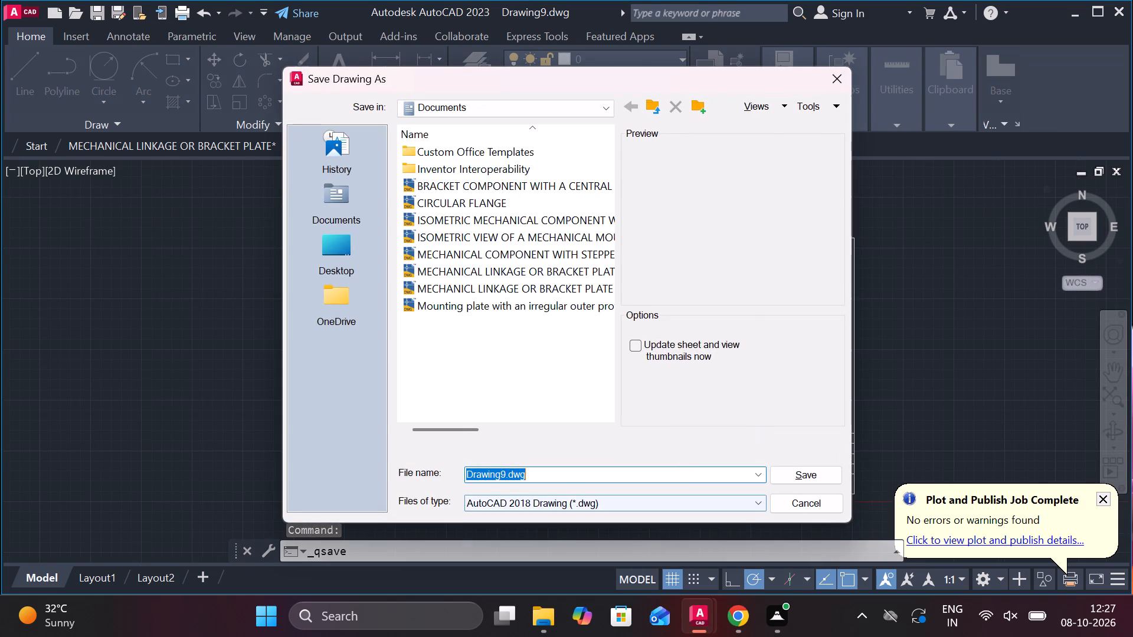
{"action": "type", "text": "MECHANICAL"}
{"action": "key", "text": "space"}
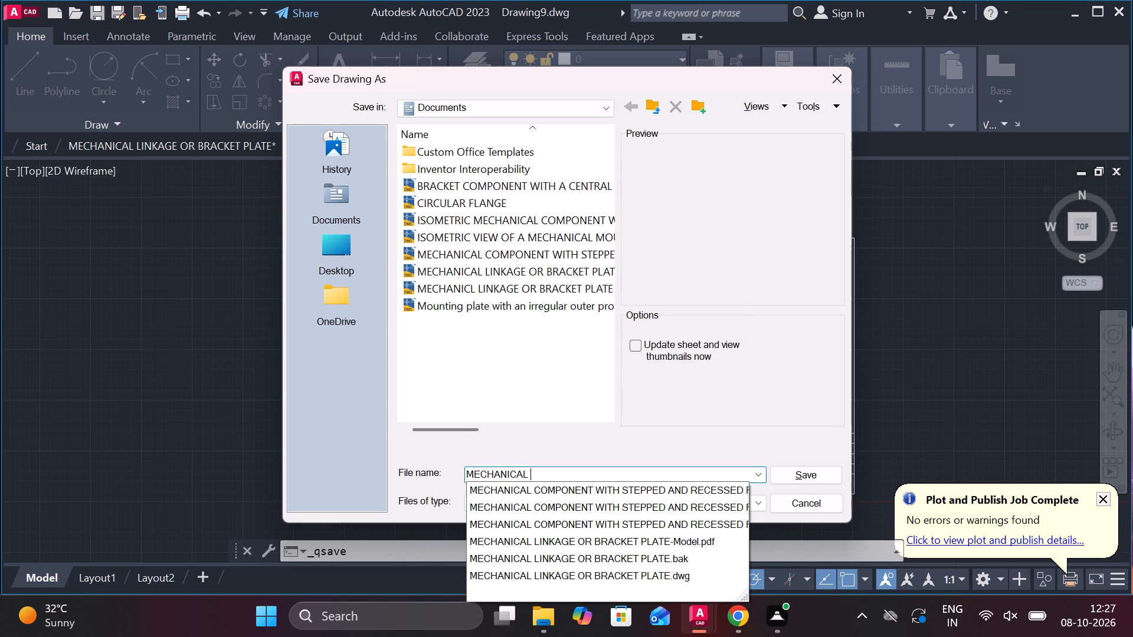
{"action": "type", "text": "COMPONENT S"}
{"action": "type", "text": "HOW"}
{"action": "type", "text": "N IN ISOM"}
{"action": "type", "text": "ETRIC"}
{"action": "key", "text": "space"}
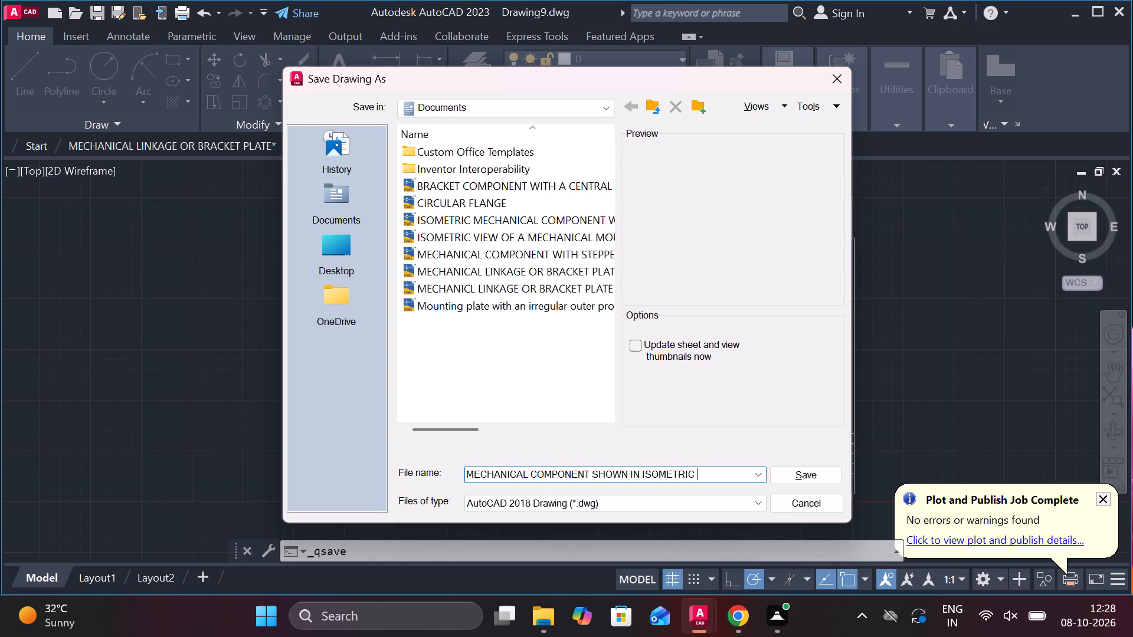
{"action": "type", "text": "VIEW"}
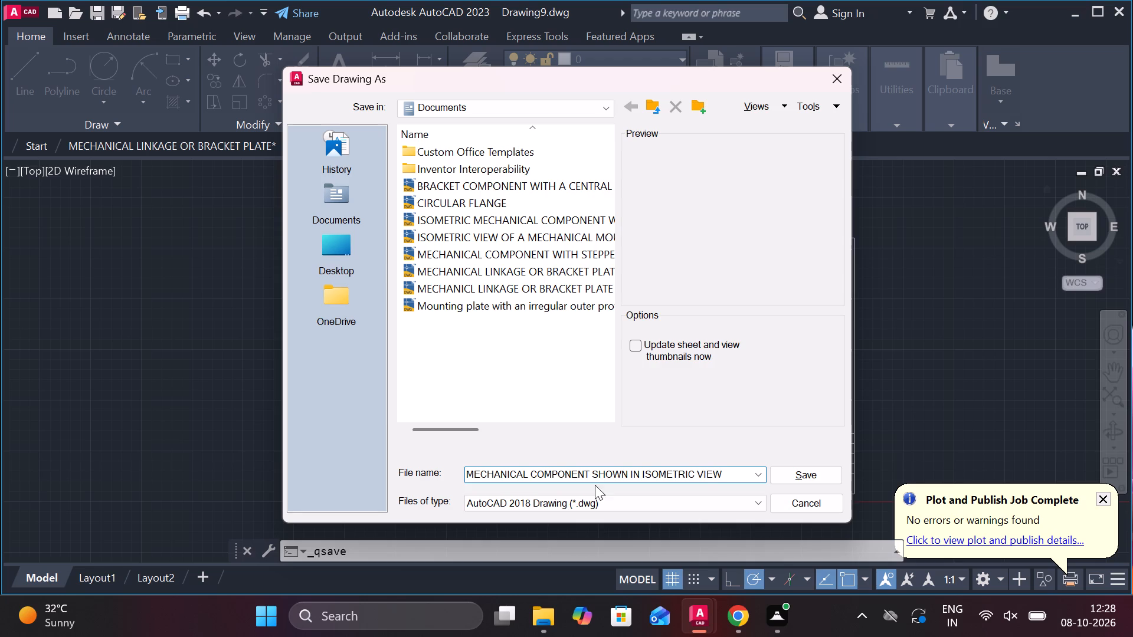
{"action": "left_click", "coordinate": [790, 473]}
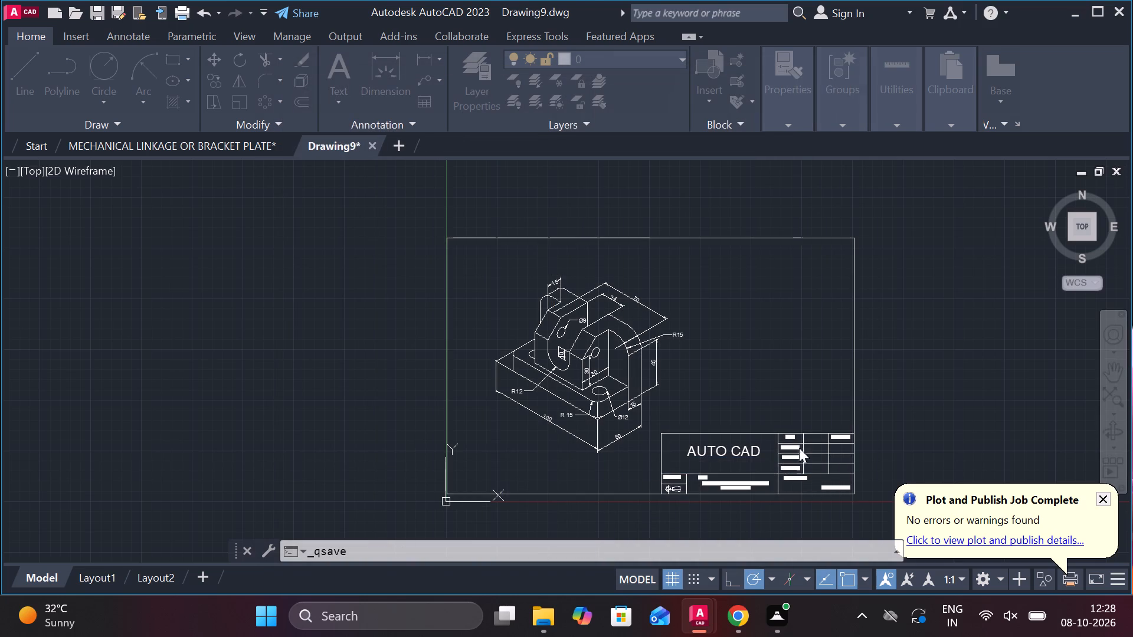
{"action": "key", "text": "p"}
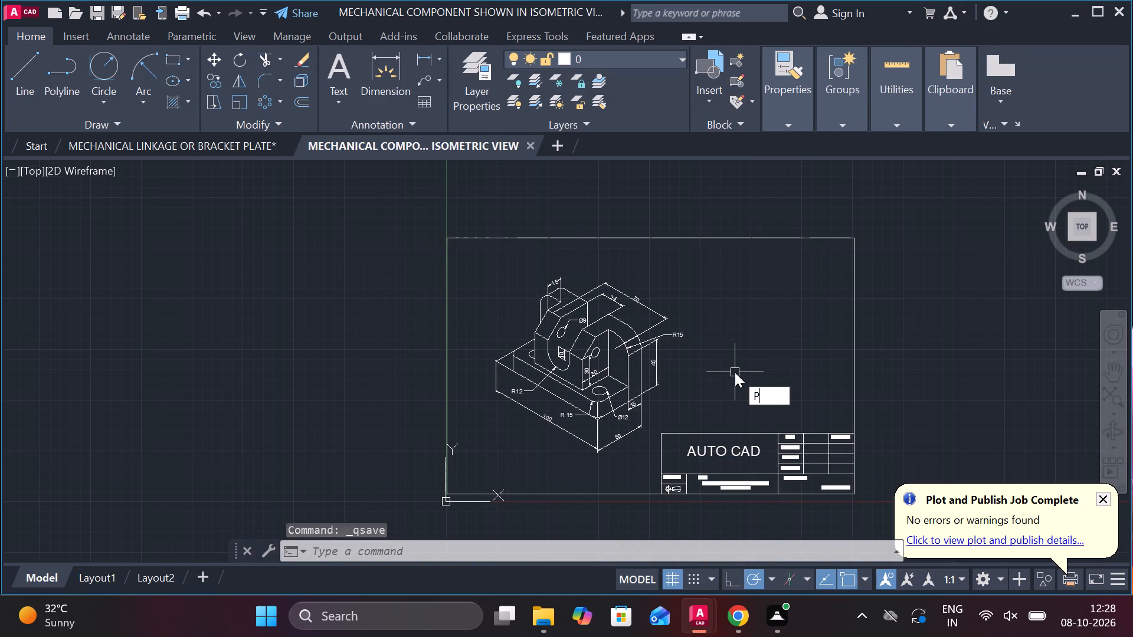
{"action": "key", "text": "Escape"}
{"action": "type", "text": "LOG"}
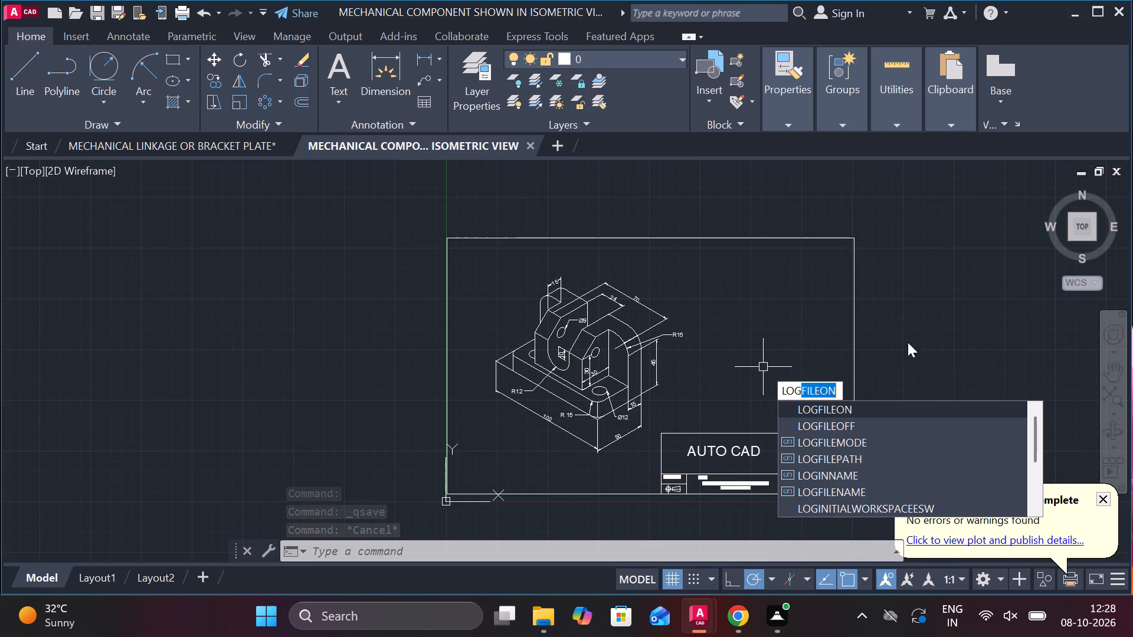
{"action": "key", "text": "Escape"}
Copy the DATE label into the empty cell between DATE and APPROVED in the title block's top row.
{"action": "scroll", "coordinate": [905, 340], "scroll_direction": "up", "scroll_amount": 1}
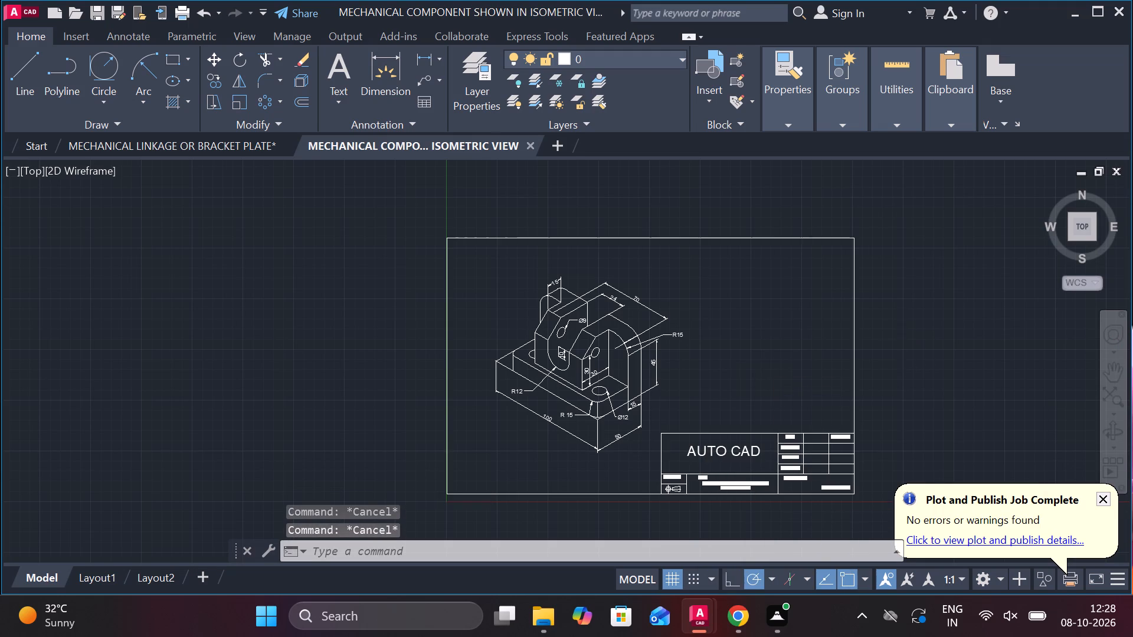
{"action": "scroll", "coordinate": [906, 340], "scroll_direction": "down", "scroll_amount": 2}
{"action": "middle_click_drag", "start_coordinate": [899, 358], "coordinate": [732, 346]}
{"action": "scroll", "coordinate": [687, 334], "scroll_direction": "up", "scroll_amount": 2}
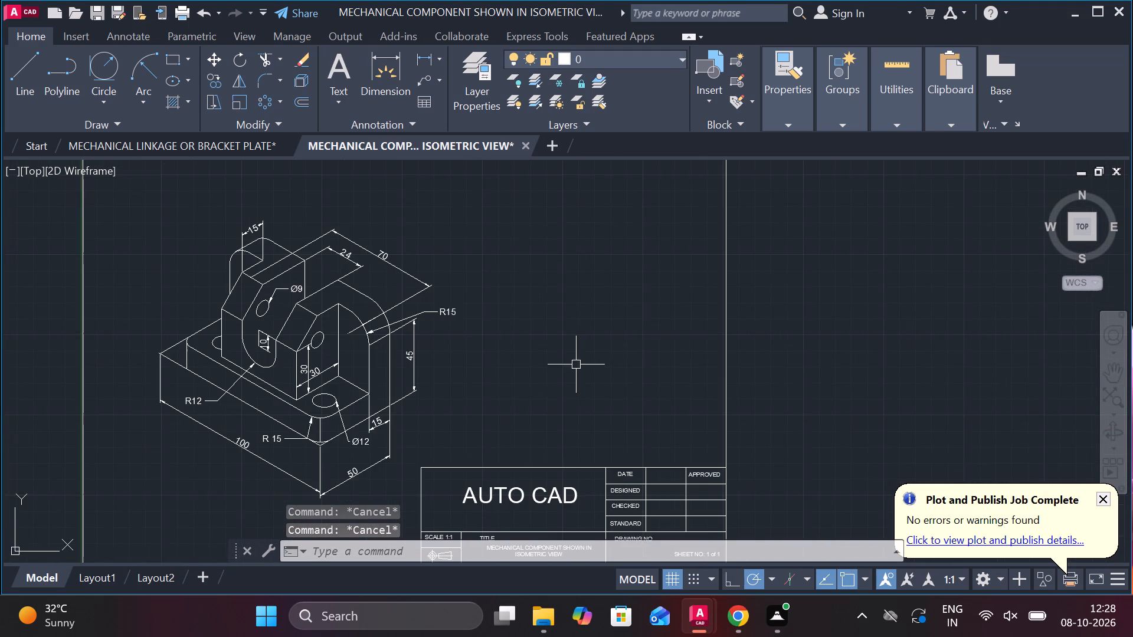
{"action": "middle_click_drag", "start_coordinate": [579, 368], "coordinate": [666, 322]}
{"action": "scroll", "coordinate": [647, 318], "scroll_direction": "down", "scroll_amount": 1}
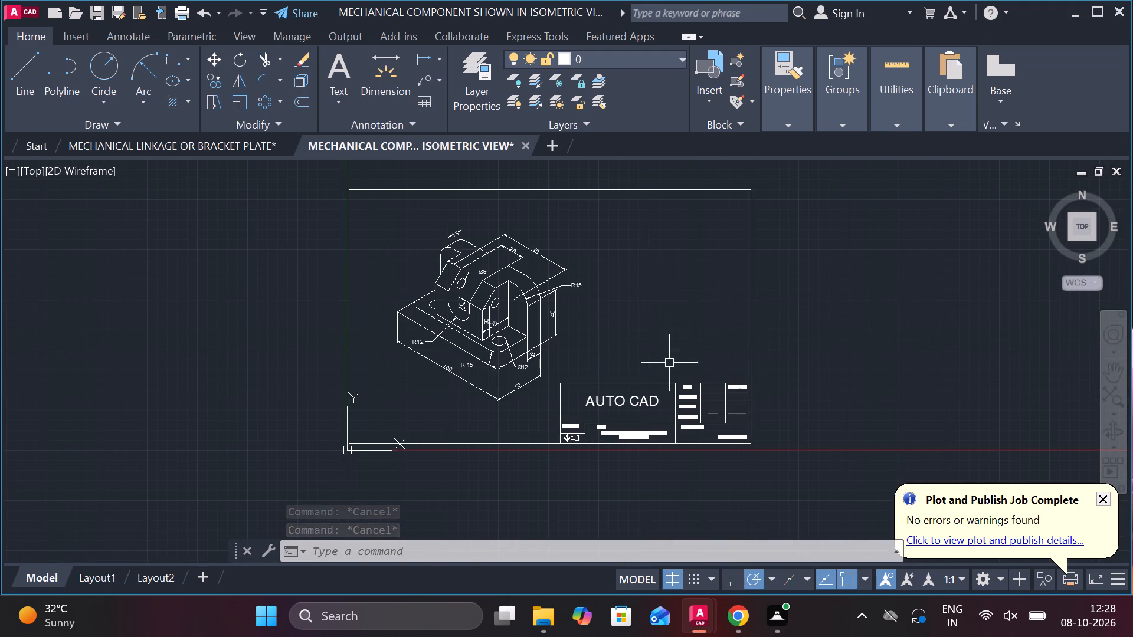
{"action": "scroll", "coordinate": [672, 411], "scroll_direction": "up", "scroll_amount": 4}
{"action": "middle_click_drag", "start_coordinate": [811, 376], "coordinate": [766, 376]}
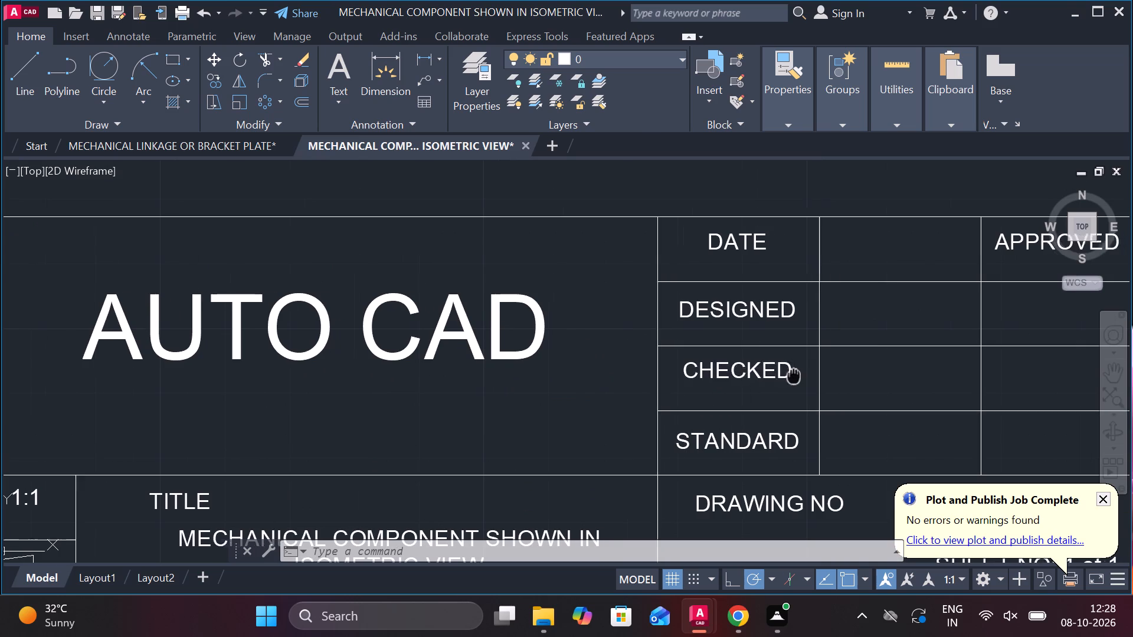
{"action": "middle_click_drag", "start_coordinate": [766, 376], "coordinate": [685, 370]}
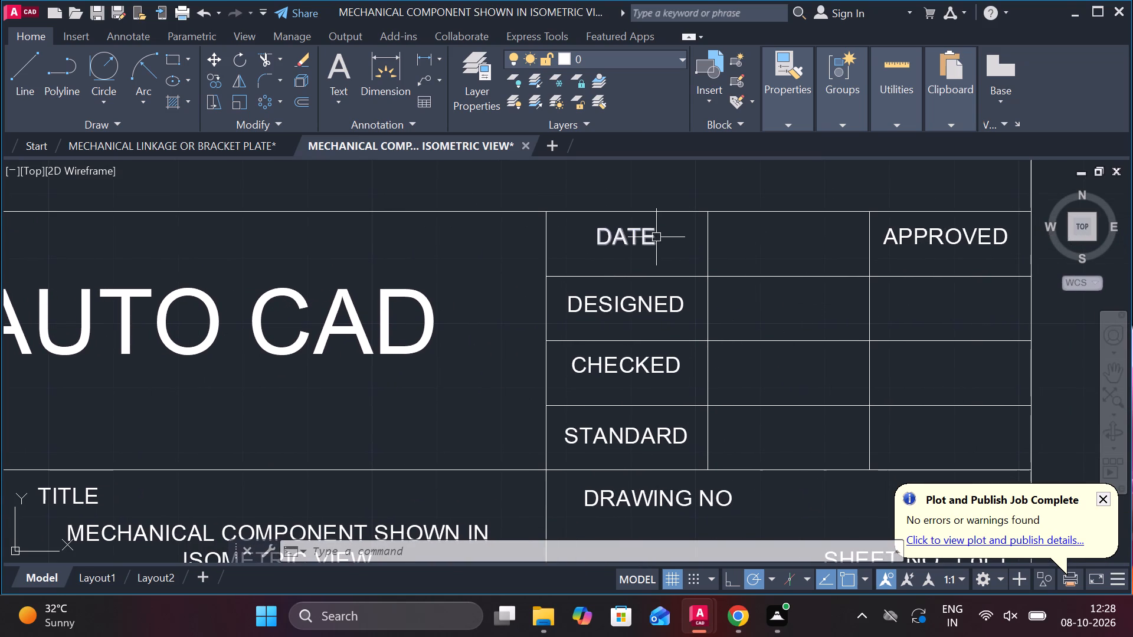
{"action": "left_click", "coordinate": [627, 241]}
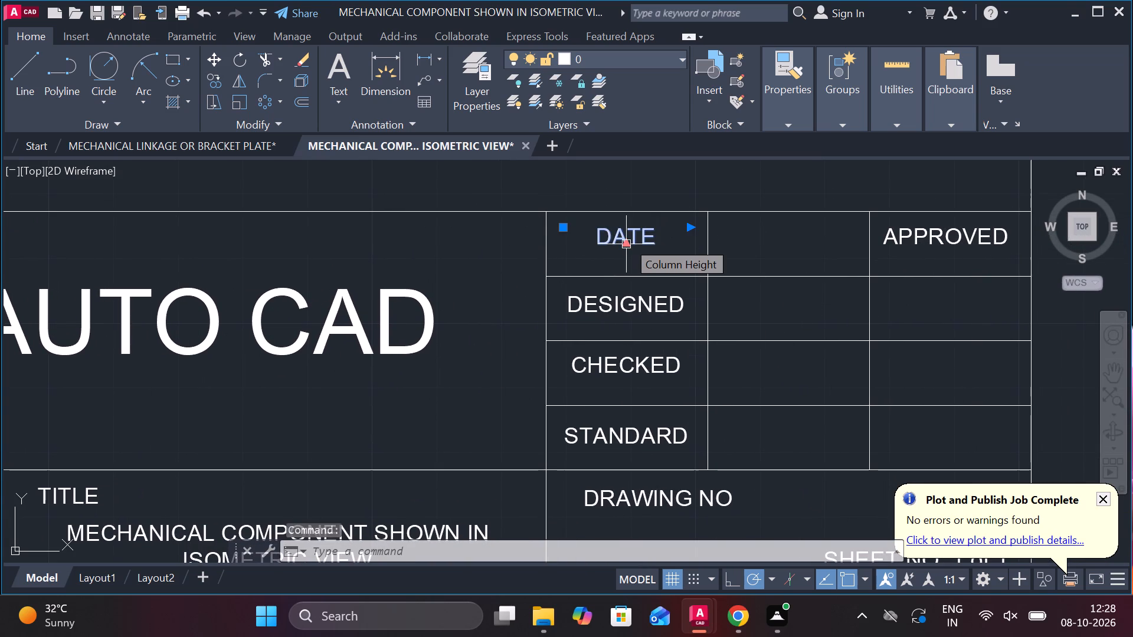
{"action": "key", "text": "ctrl+c"}
{"action": "key", "text": "ctrl+v"}
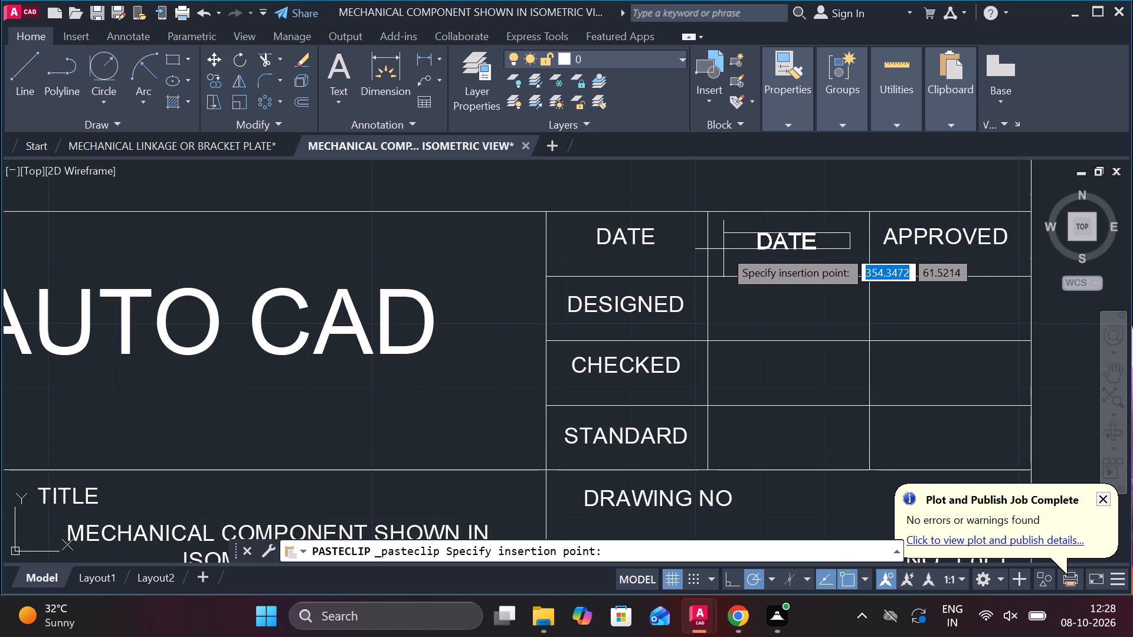
{"action": "left_click", "coordinate": [721, 247]}
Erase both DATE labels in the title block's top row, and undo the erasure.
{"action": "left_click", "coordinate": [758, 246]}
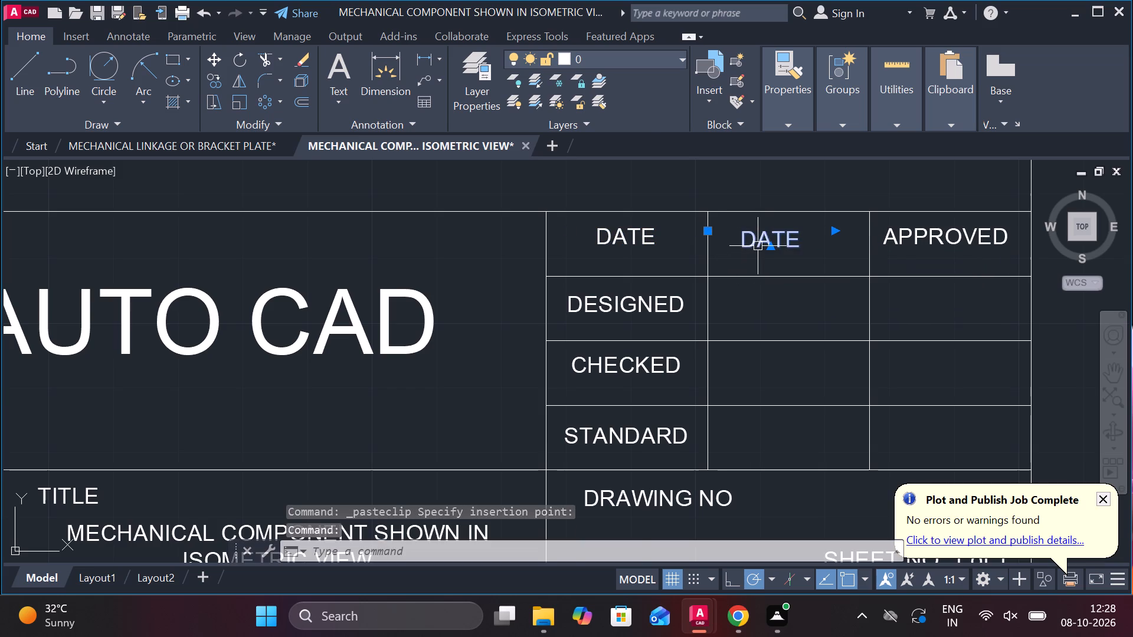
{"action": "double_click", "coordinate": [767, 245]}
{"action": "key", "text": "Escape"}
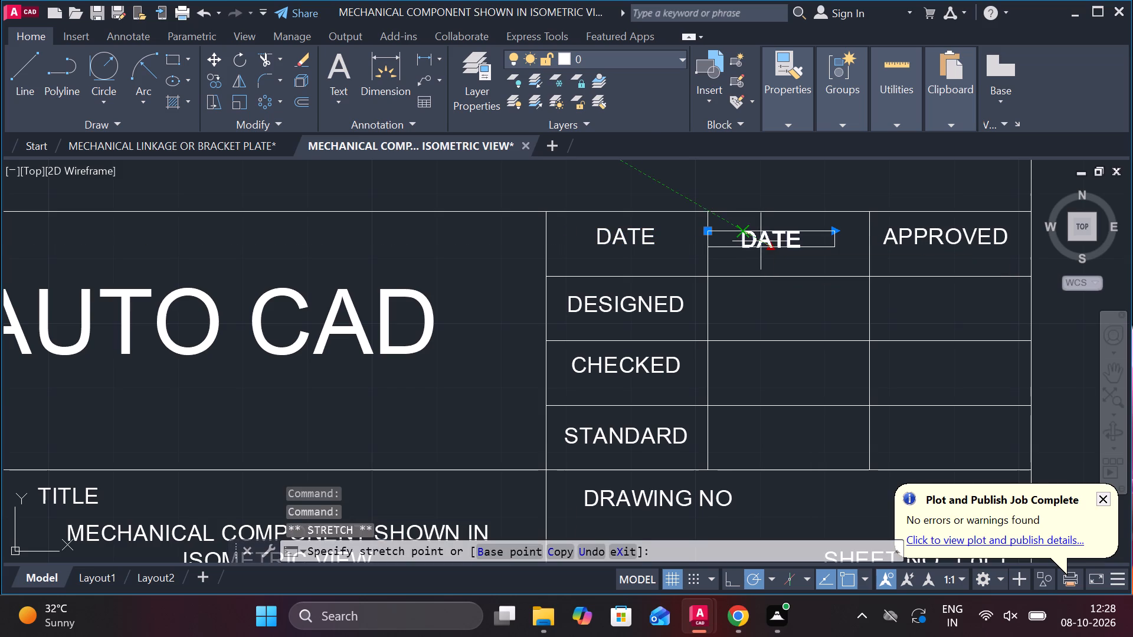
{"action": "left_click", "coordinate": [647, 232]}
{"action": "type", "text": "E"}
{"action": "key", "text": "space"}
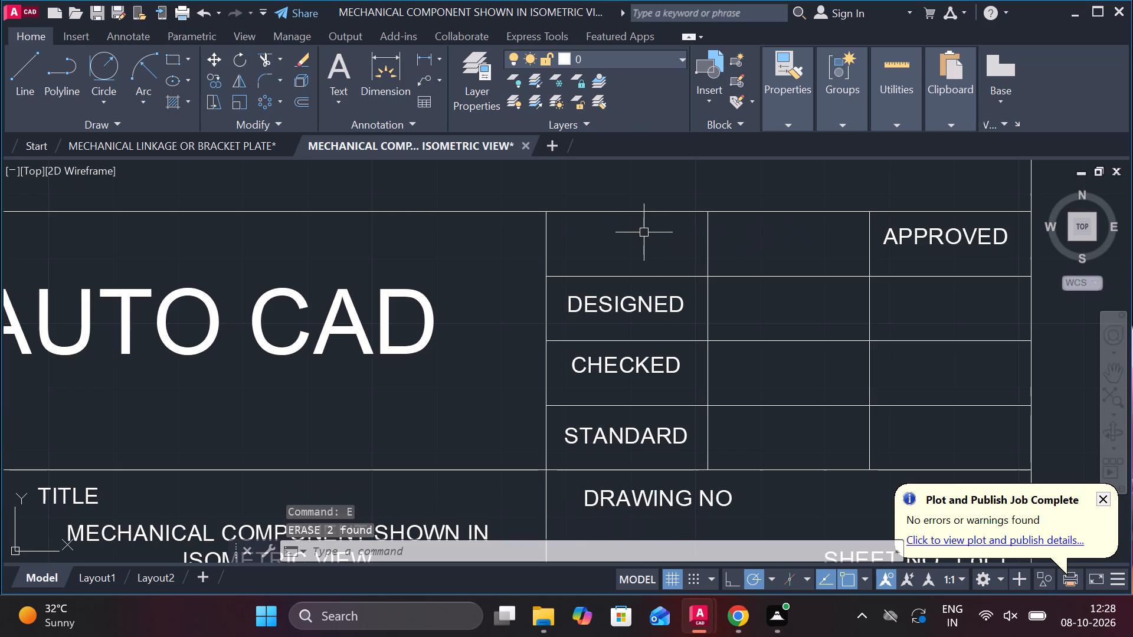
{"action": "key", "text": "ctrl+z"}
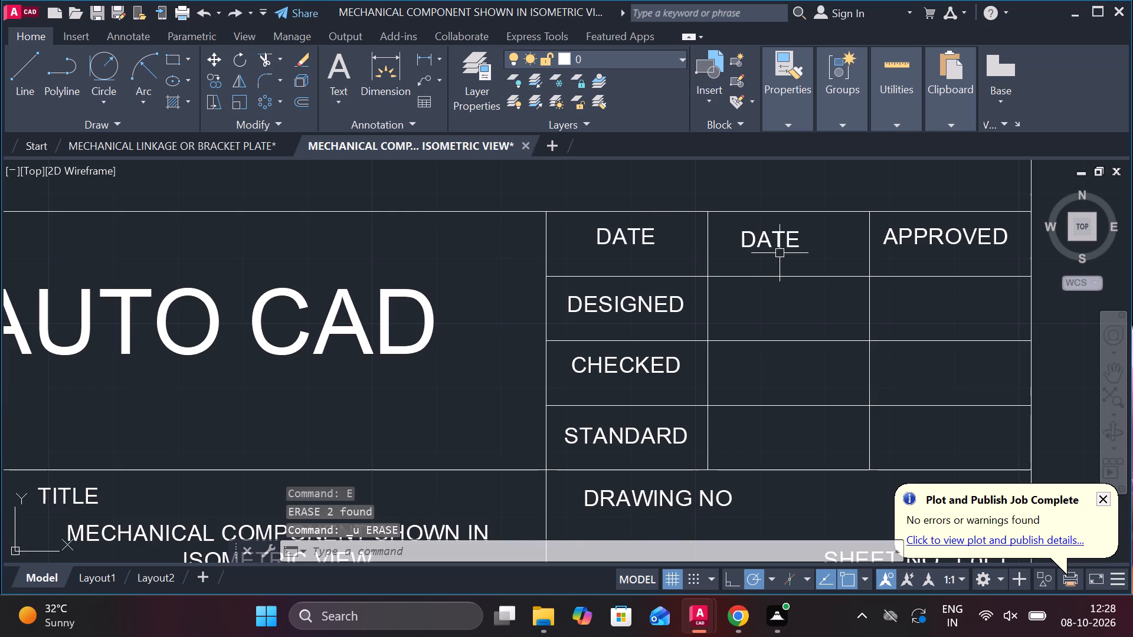
Erase the DATE label in the first cell of the title block's top row, above DESIGNED.
{"action": "left_click", "coordinate": [618, 241]}
{"action": "type", "text": "E"}
{"action": "key", "text": "space"}
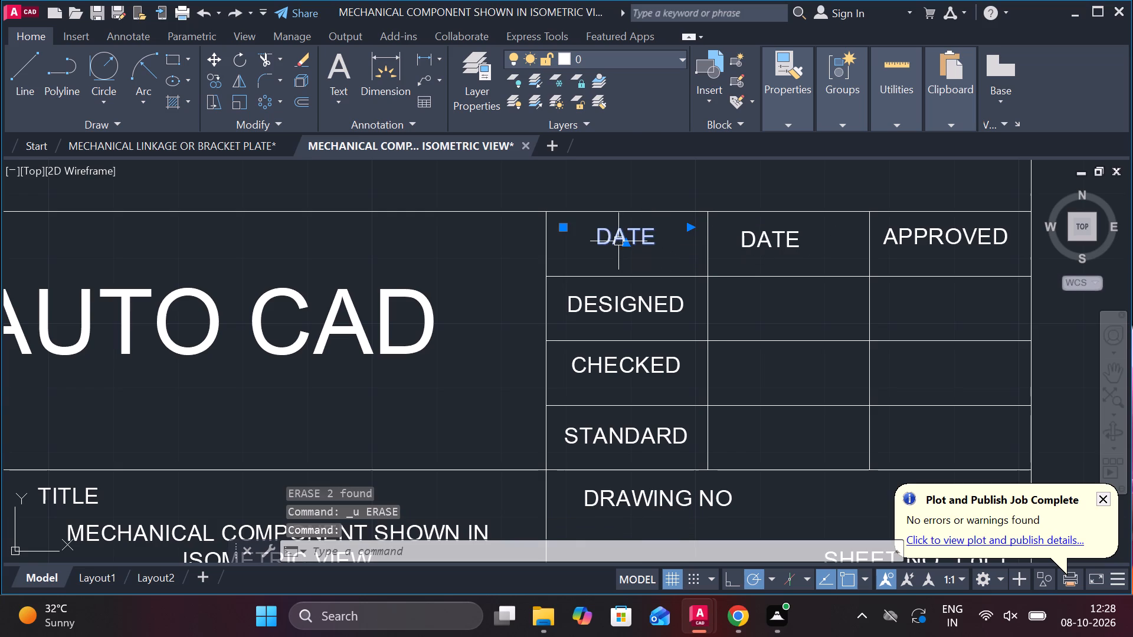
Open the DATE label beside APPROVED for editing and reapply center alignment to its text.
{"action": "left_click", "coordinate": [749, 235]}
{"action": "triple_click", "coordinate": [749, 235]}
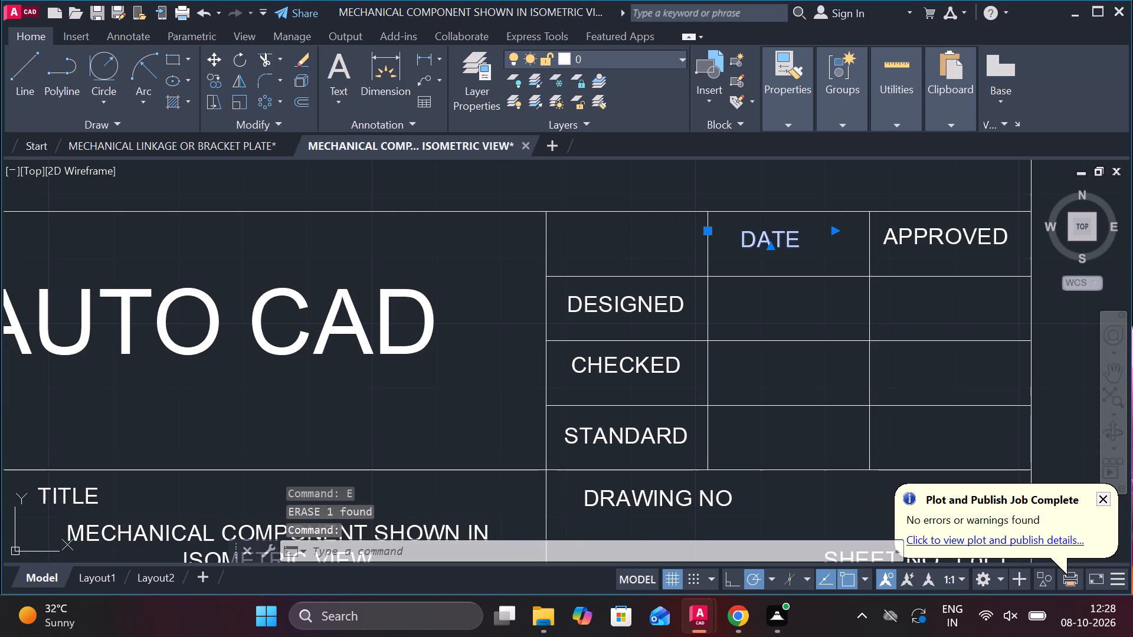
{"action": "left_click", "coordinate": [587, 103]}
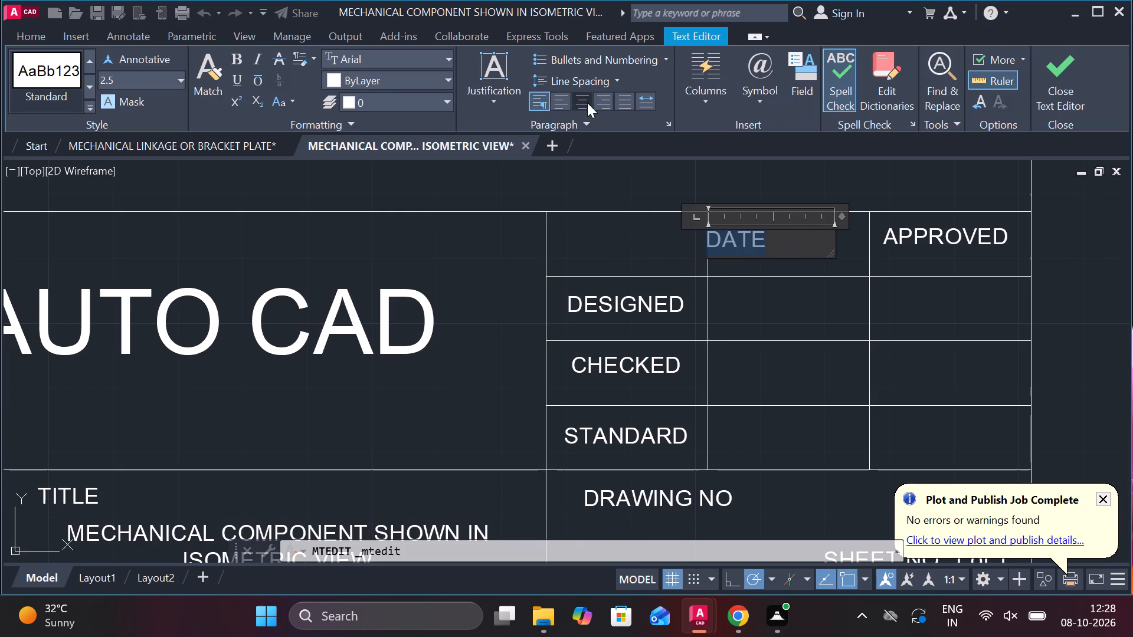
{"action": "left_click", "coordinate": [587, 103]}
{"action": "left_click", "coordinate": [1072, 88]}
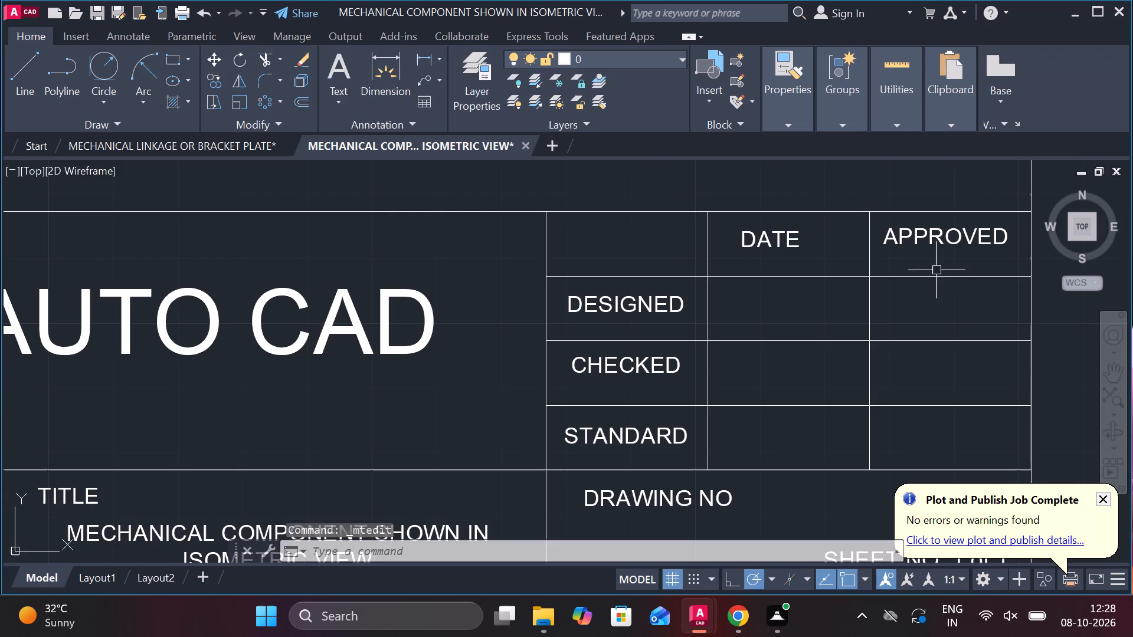
Save the drawing with the corrected title block.
{"action": "scroll", "coordinate": [936, 270], "scroll_direction": "down", "scroll_amount": 2}
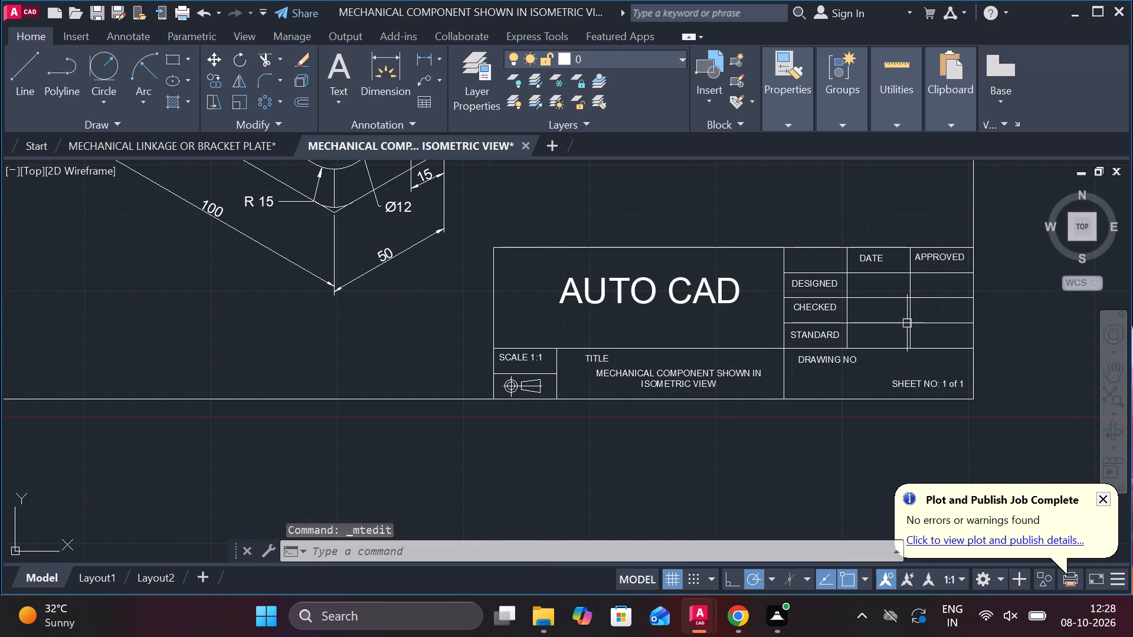
{"action": "scroll", "coordinate": [907, 323], "scroll_direction": "up", "scroll_amount": 1}
{"action": "middle_click_drag", "start_coordinate": [857, 321], "coordinate": [851, 320]}
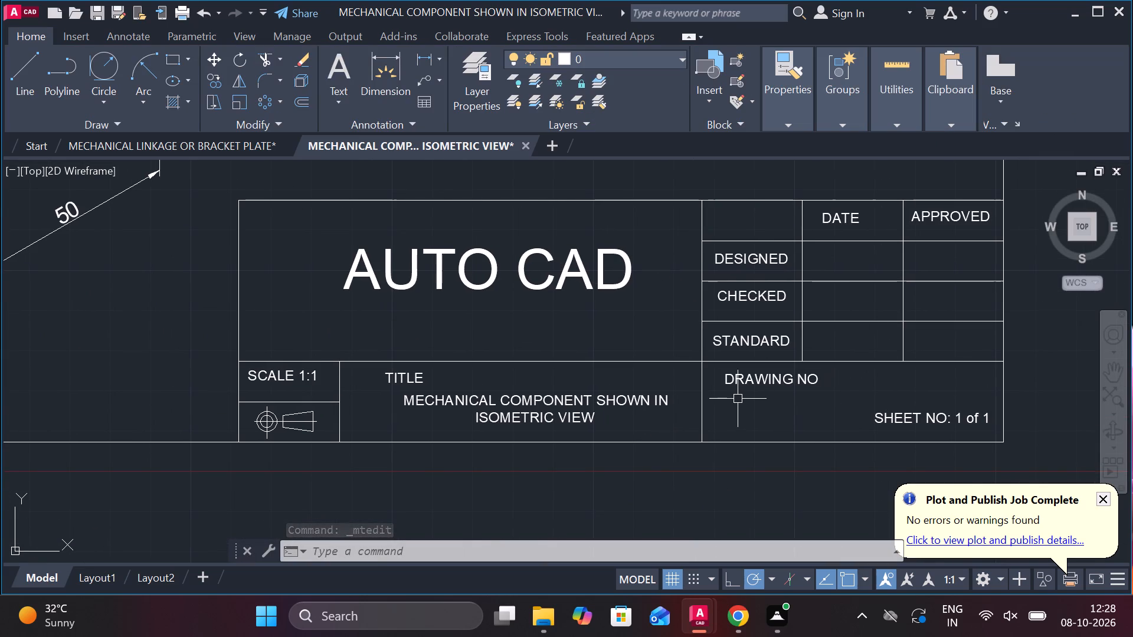
{"action": "key", "text": "ctrl+s"}
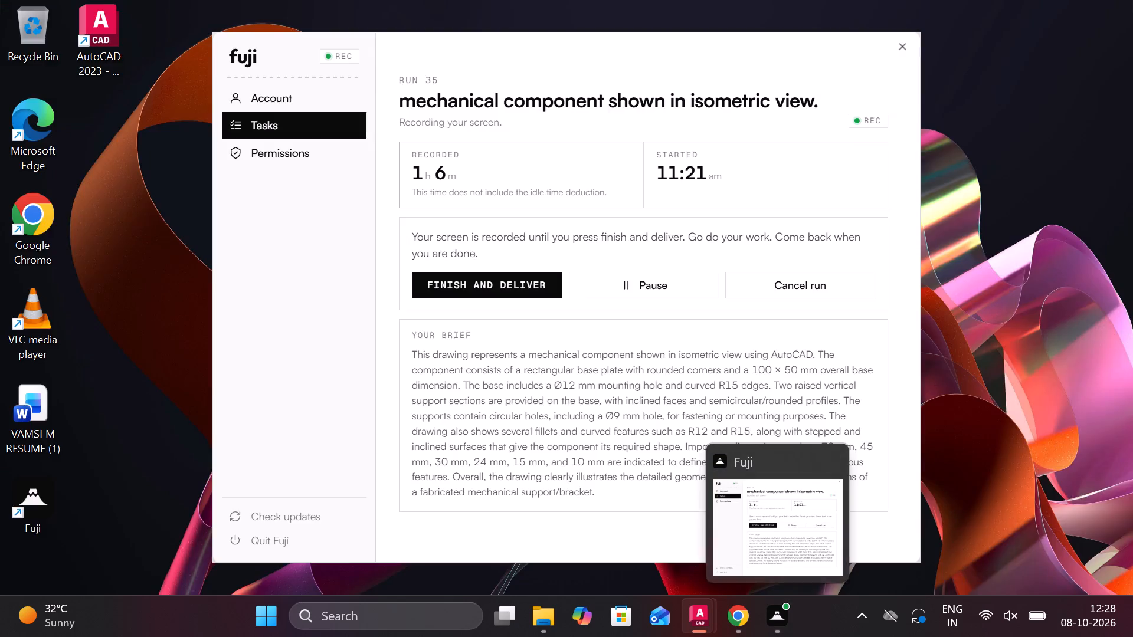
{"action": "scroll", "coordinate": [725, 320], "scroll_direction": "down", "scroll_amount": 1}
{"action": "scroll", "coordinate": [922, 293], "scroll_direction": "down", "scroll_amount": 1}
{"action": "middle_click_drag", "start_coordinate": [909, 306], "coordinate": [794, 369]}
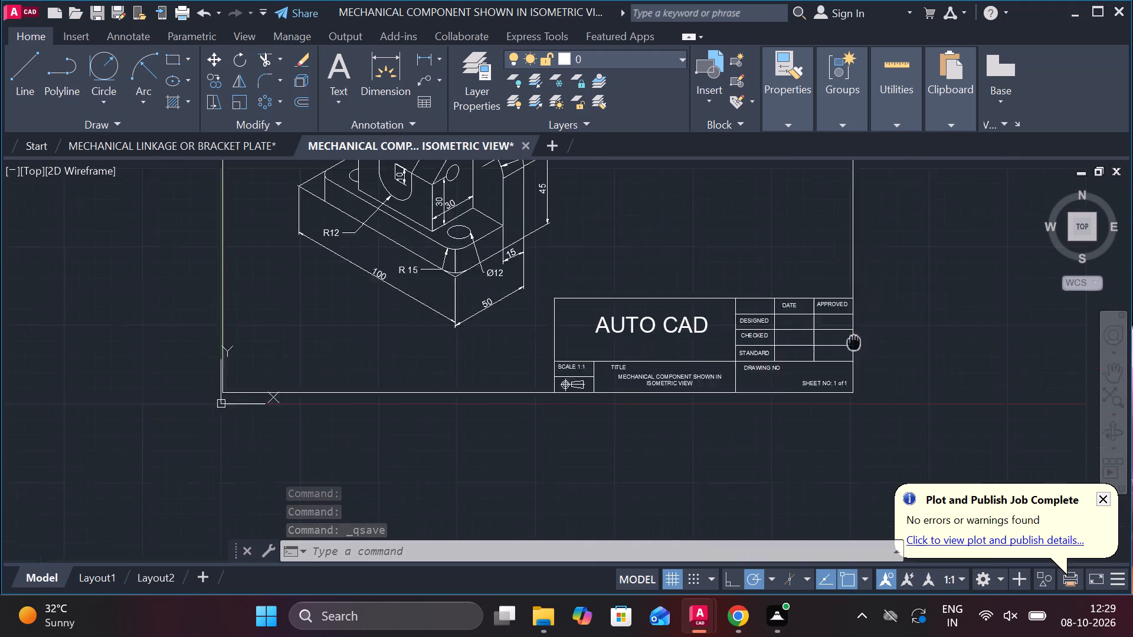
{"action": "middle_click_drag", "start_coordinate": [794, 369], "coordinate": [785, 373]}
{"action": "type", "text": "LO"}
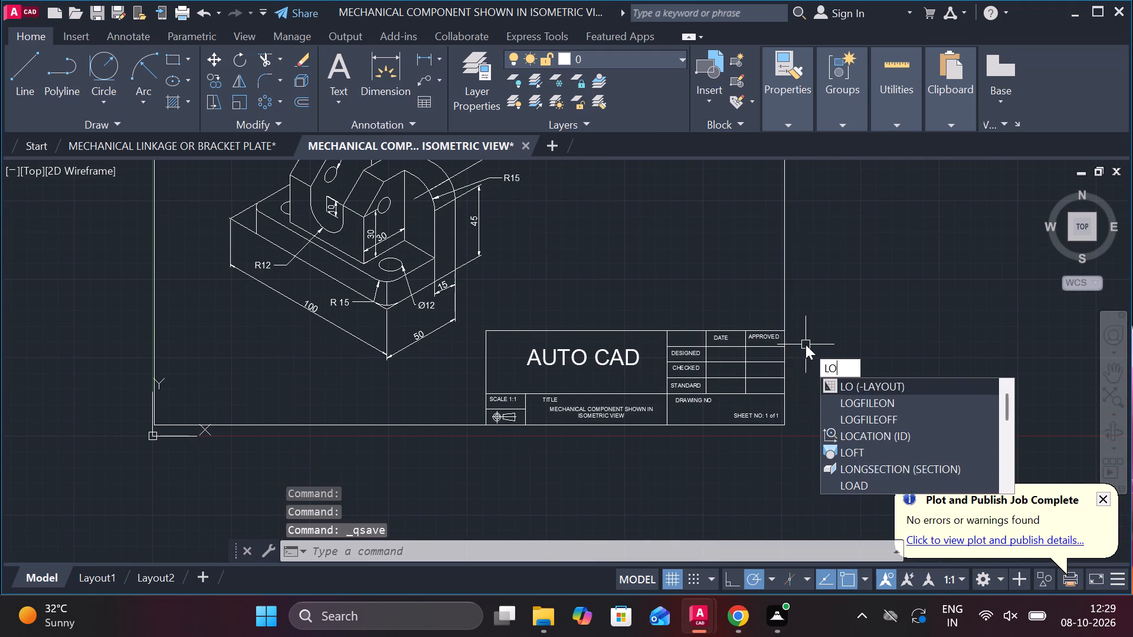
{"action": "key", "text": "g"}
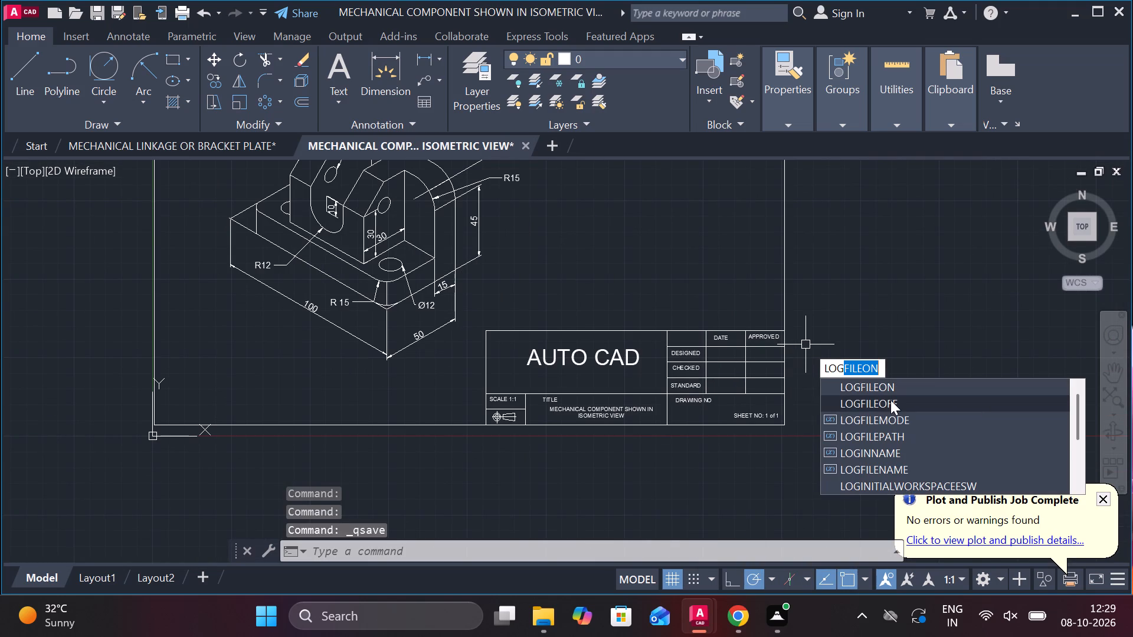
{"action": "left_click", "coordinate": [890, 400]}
Save the drawing again before plotting.
{"action": "key", "text": "ctrl+s"}
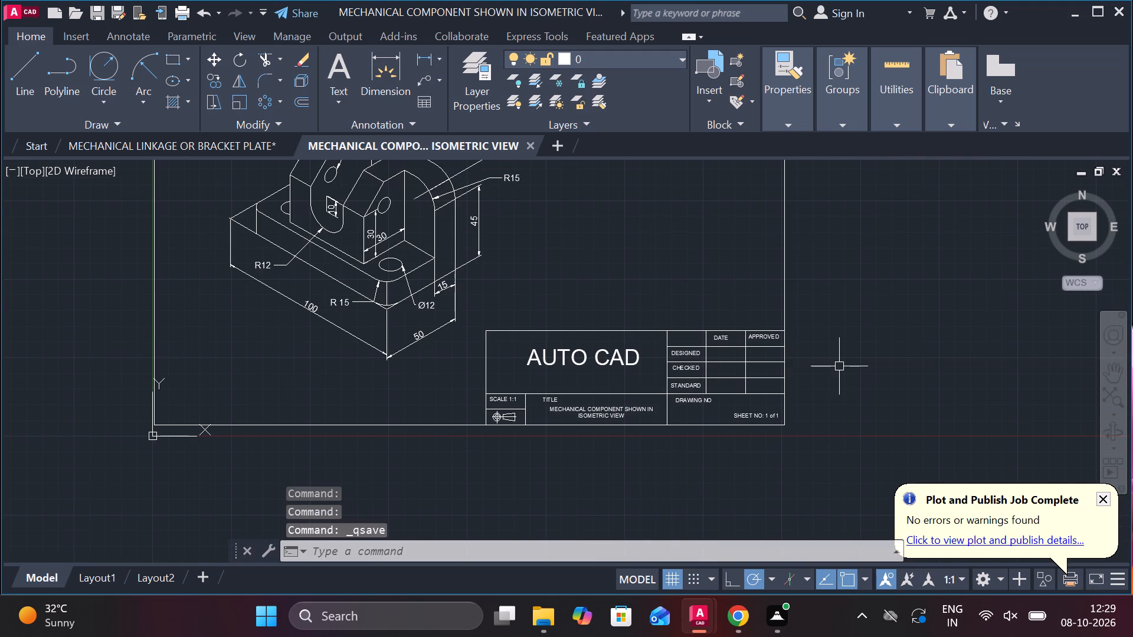
Start a plot of the model with the DWG To PDF.pc3 plotter and Landscape orientation.
{"action": "type", "text": "PLOT"}
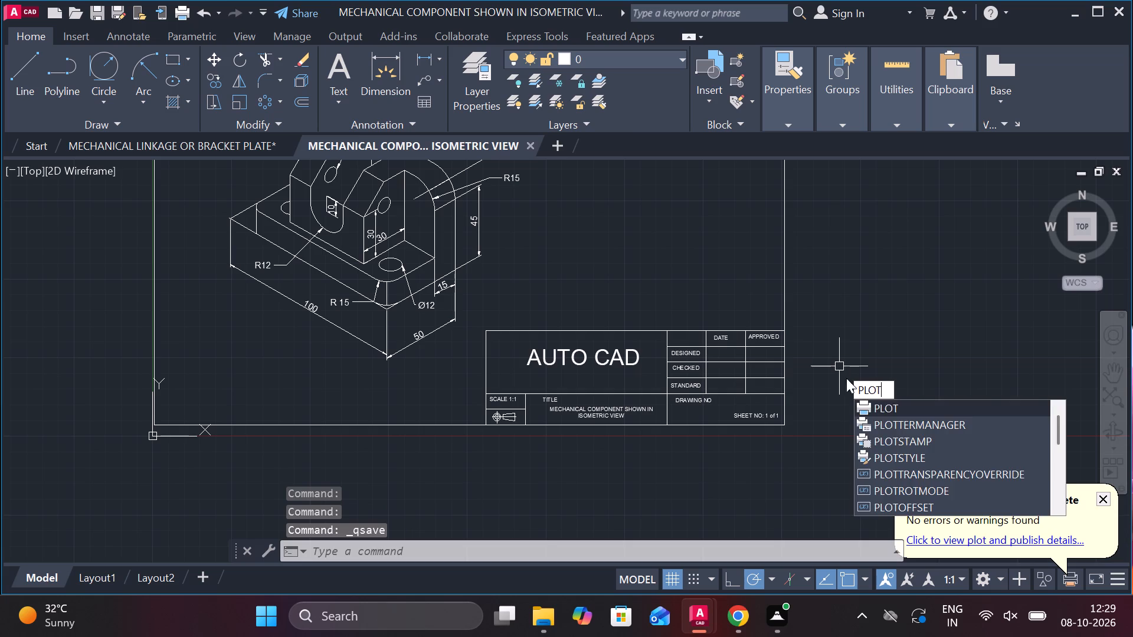
{"action": "left_click", "coordinate": [898, 402]}
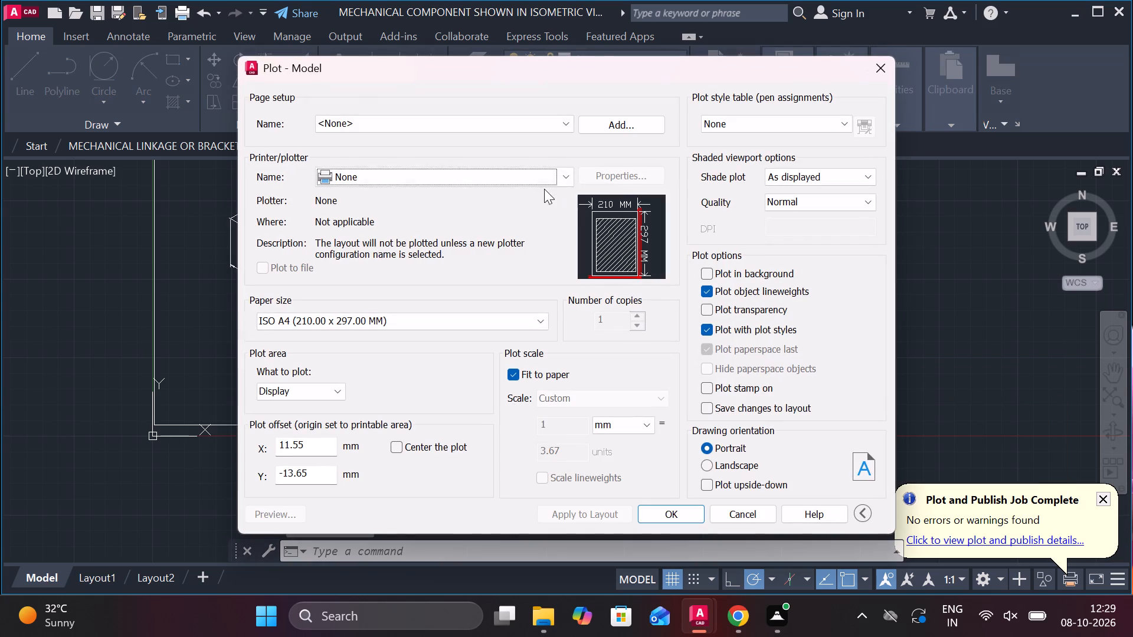
{"action": "left_click", "coordinate": [549, 180]}
{"action": "left_click", "coordinate": [421, 367]}
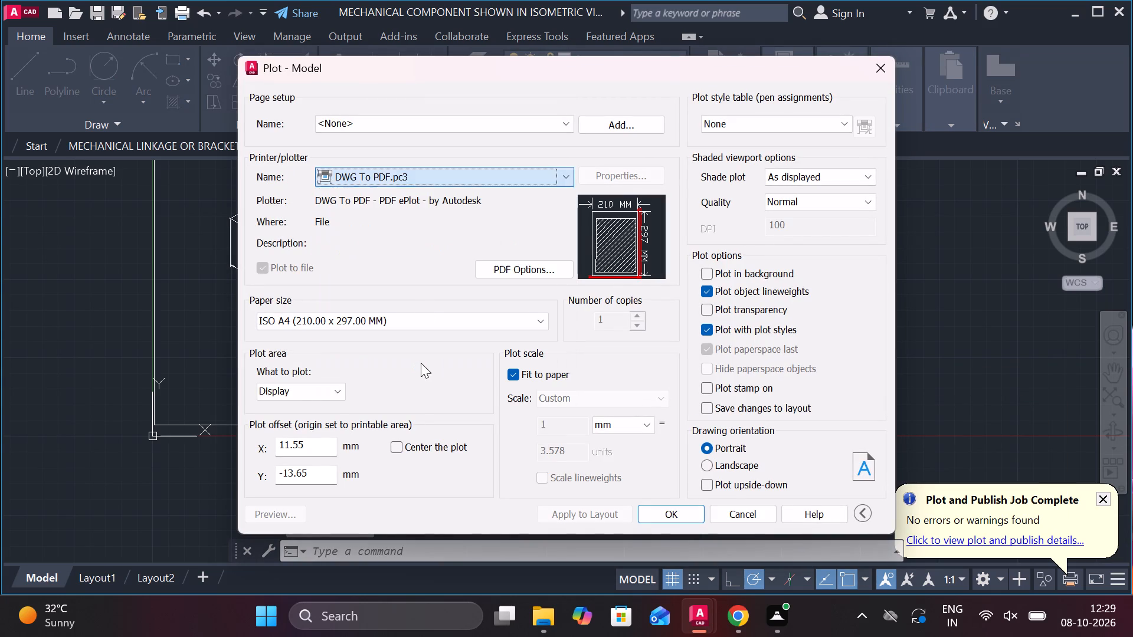
{"action": "left_click", "coordinate": [706, 470]}
Set the plot area to a window from the border's lower-right corner to just beyond its upper-left corner.
{"action": "left_click", "coordinate": [343, 386]}
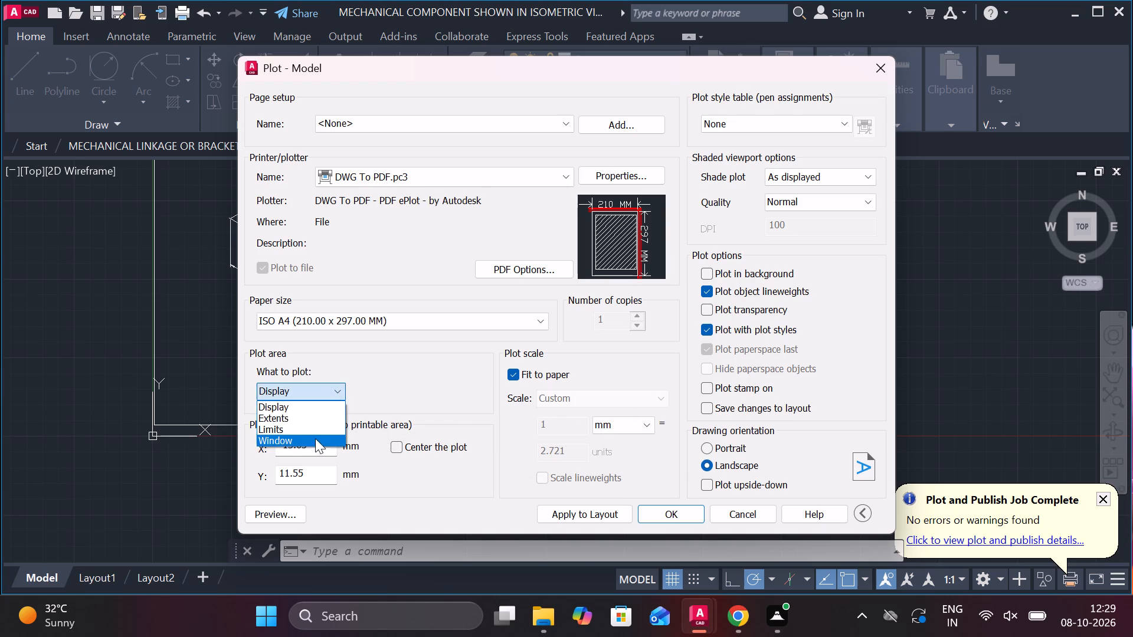
{"action": "left_click", "coordinate": [306, 442]}
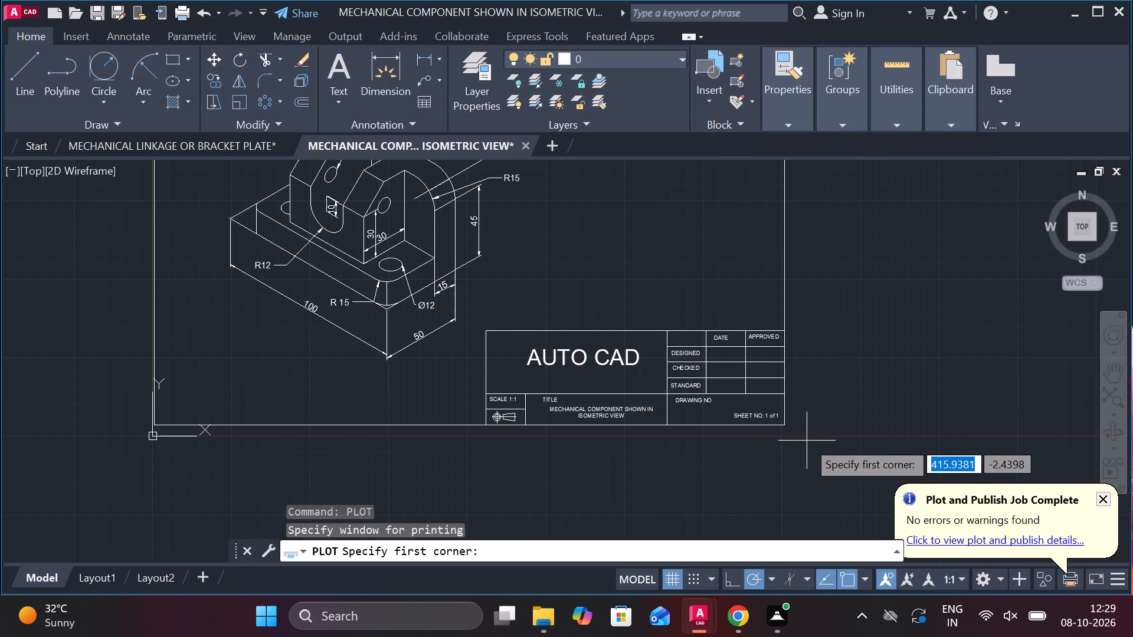
{"action": "left_click", "coordinate": [791, 419]}
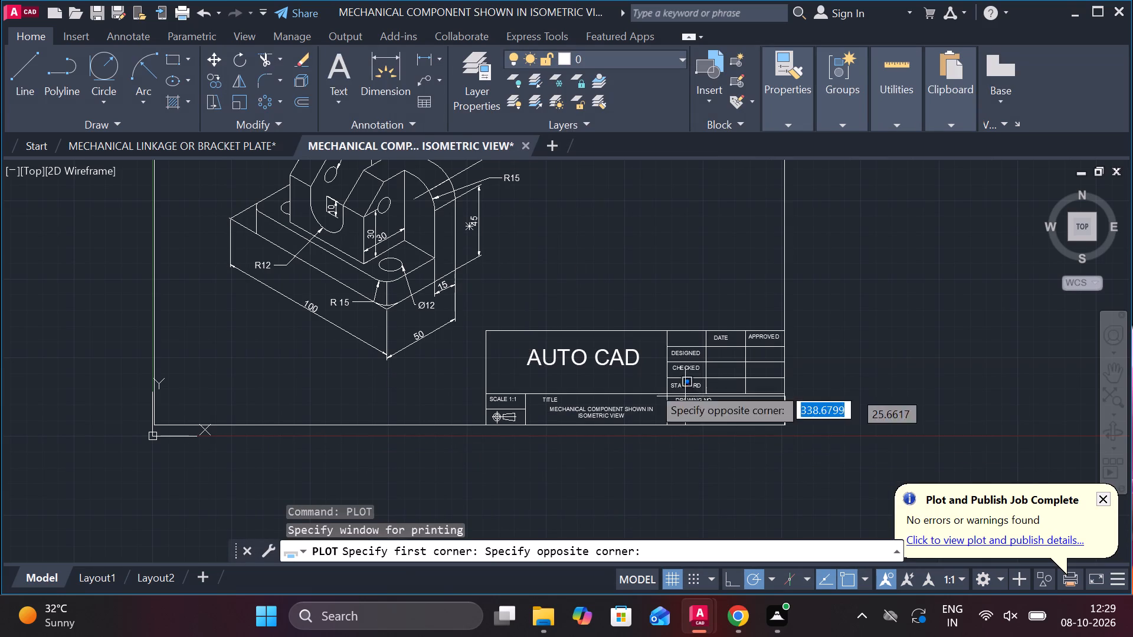
{"action": "scroll", "coordinate": [591, 376], "scroll_direction": "down", "scroll_amount": 2}
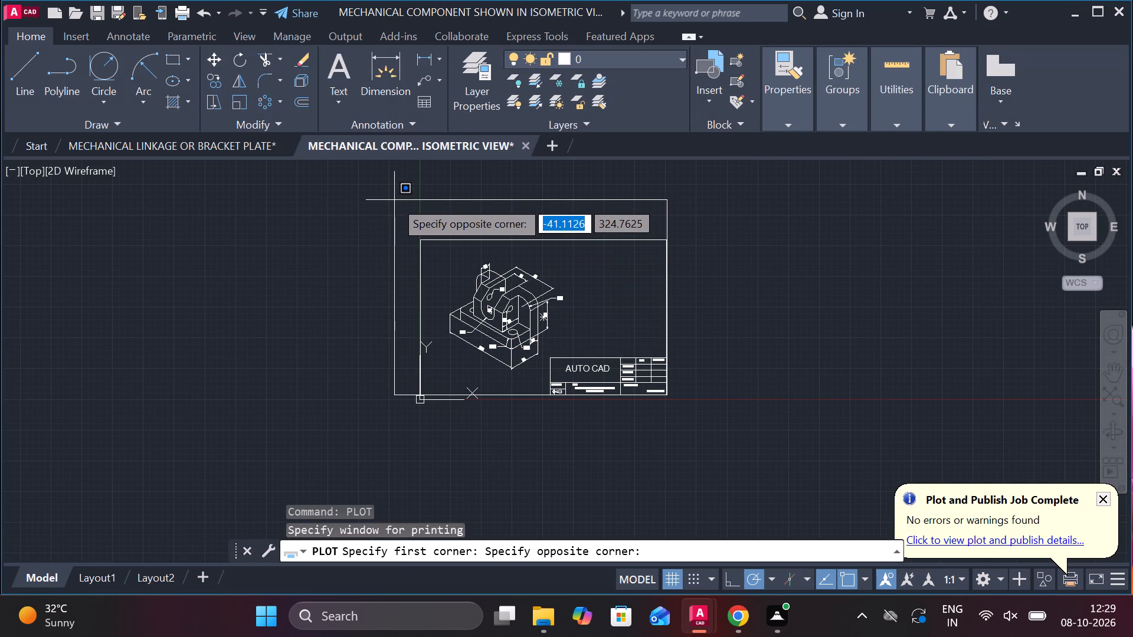
{"action": "left_click", "coordinate": [394, 200]}
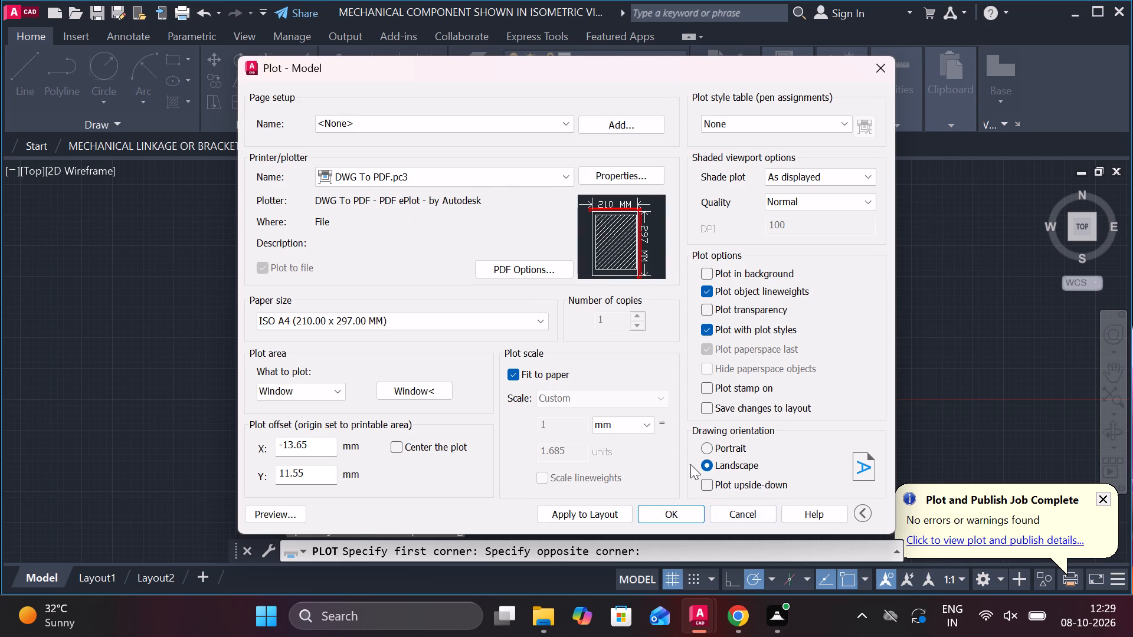
Plot to a PDF in Documents named MECHANICAL COMPONENT SHOWN IN ISOMETRIC VIEW-Model, and check the resulting page down to the title block.
{"action": "left_click", "coordinate": [687, 511]}
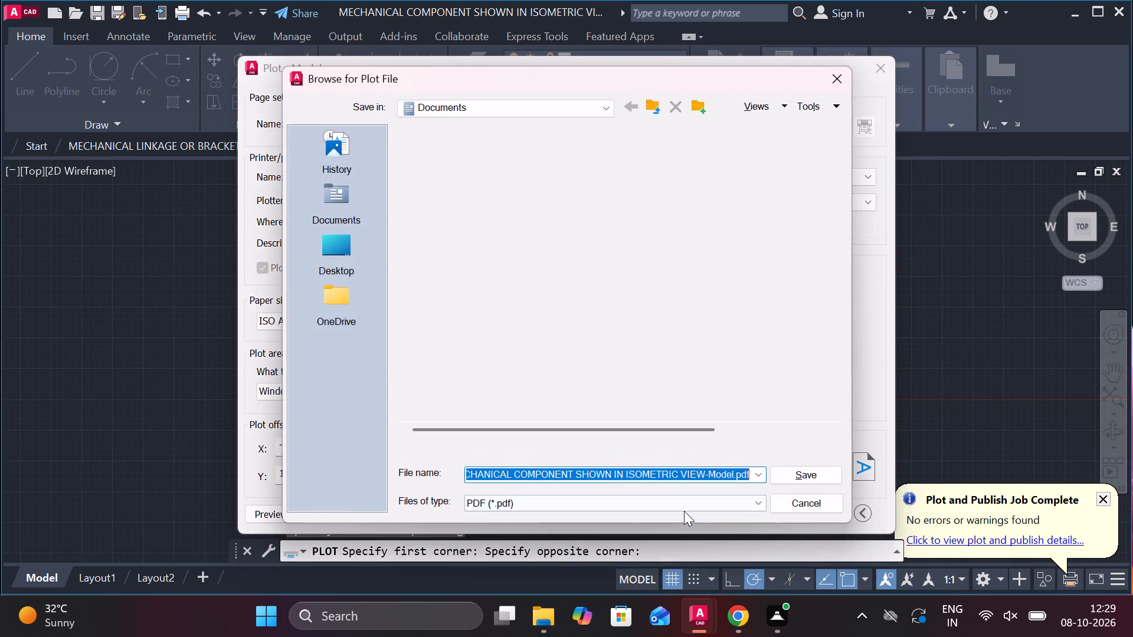
{"action": "left_click", "coordinate": [803, 477]}
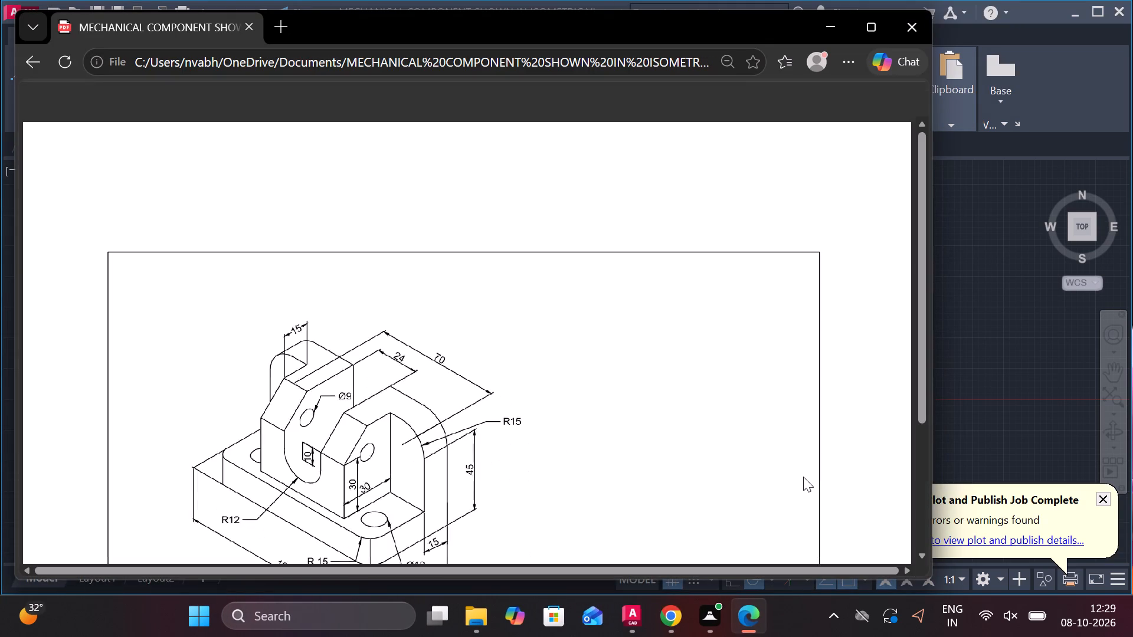
{"action": "scroll", "coordinate": [723, 471], "scroll_direction": "down", "scroll_amount": 5}
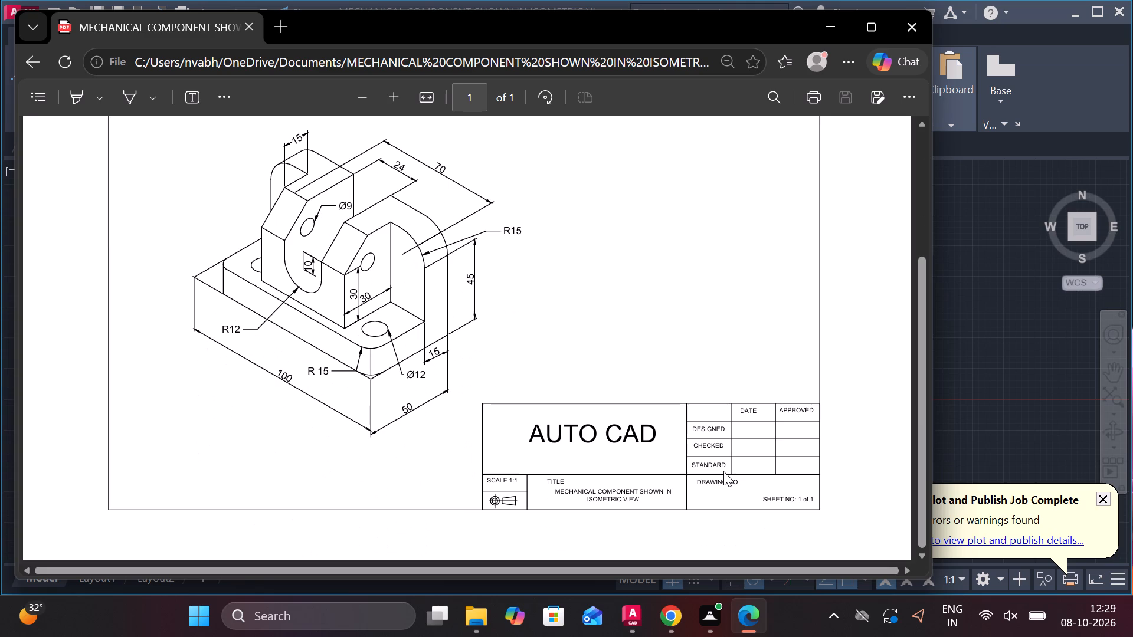